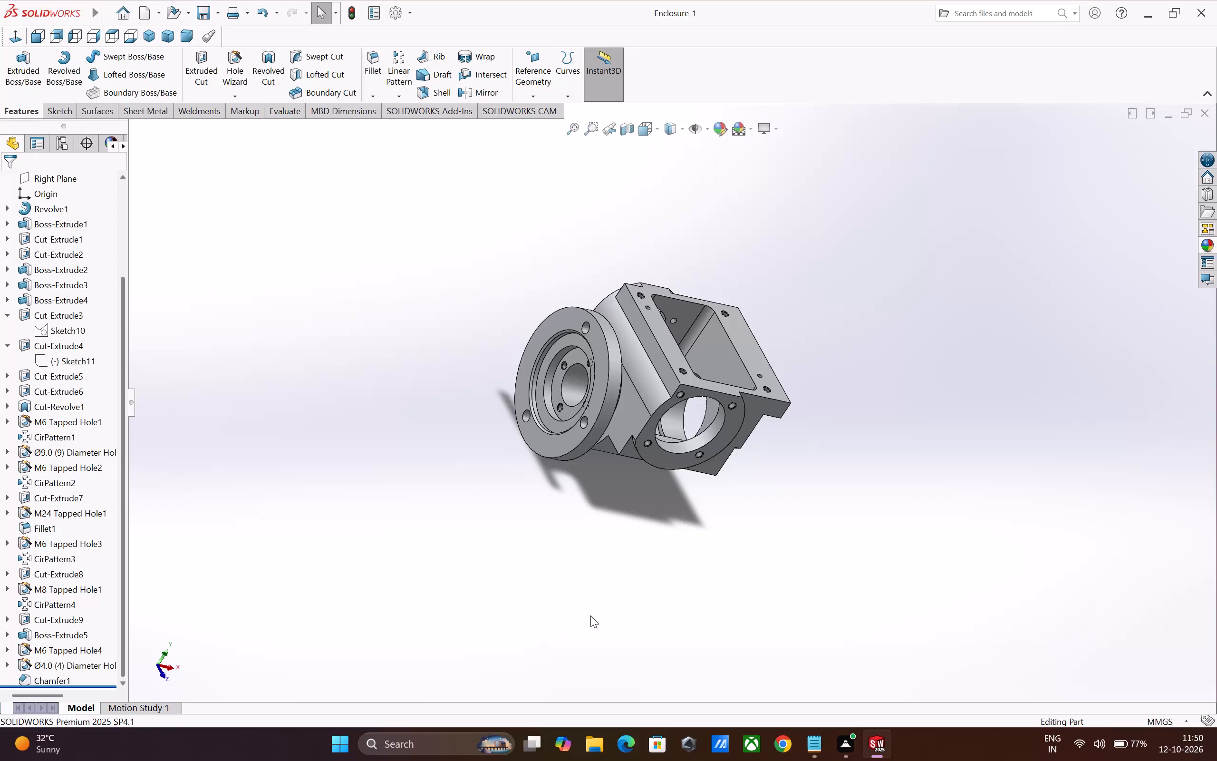
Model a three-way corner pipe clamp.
Create a new part document and set its units to MMGS (millimeter, gram, second).
key("ctrl+n")
left_click(553, 459)
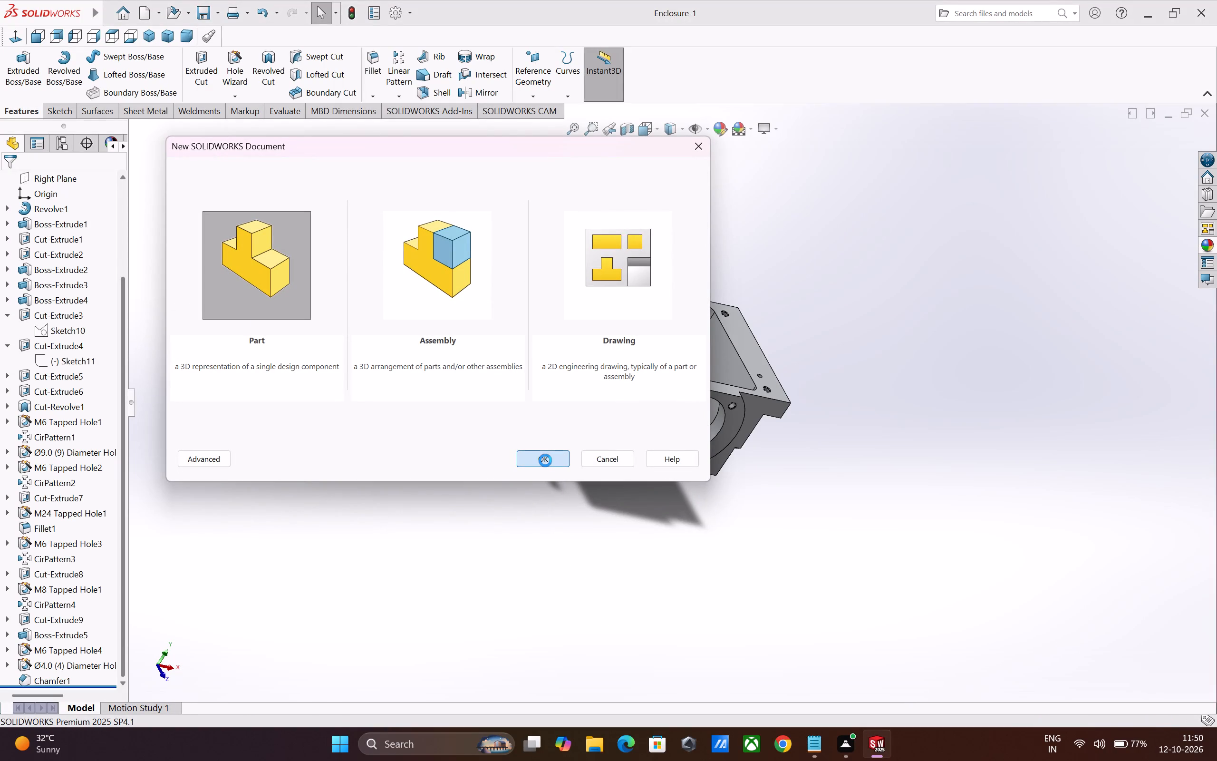
left_click(1168, 720)
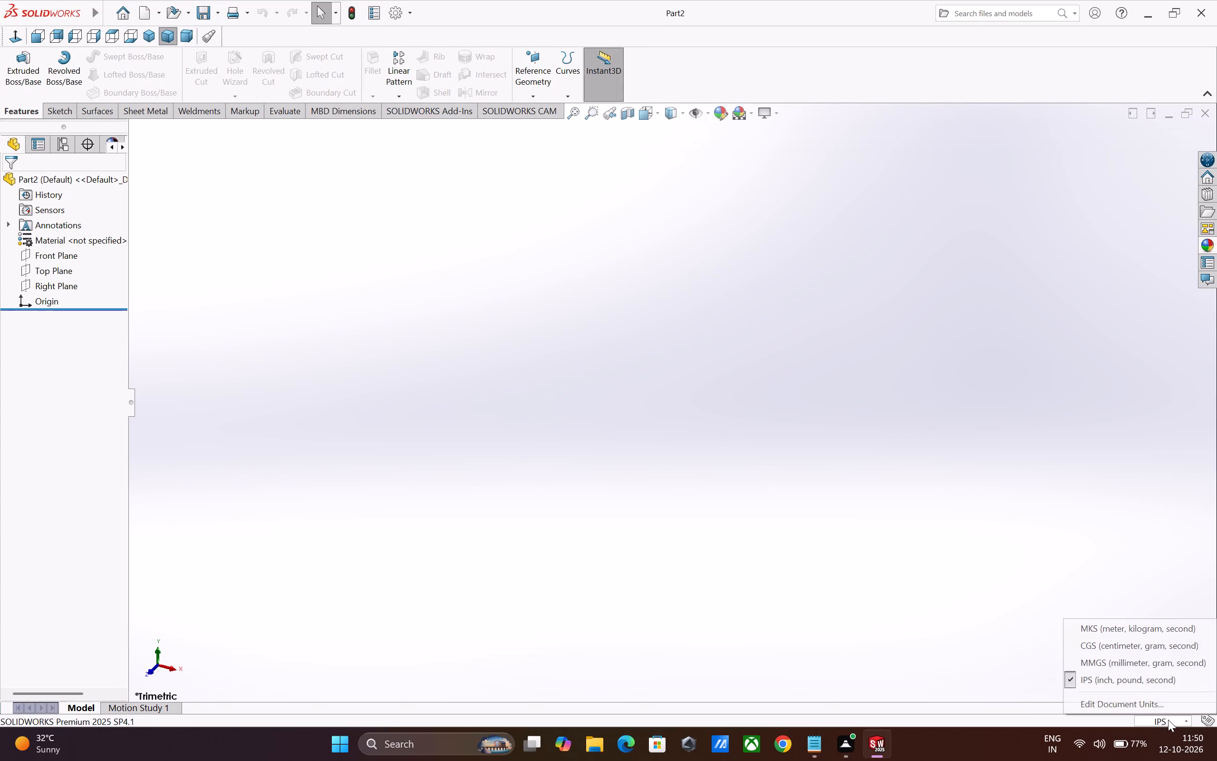
left_click(1135, 659)
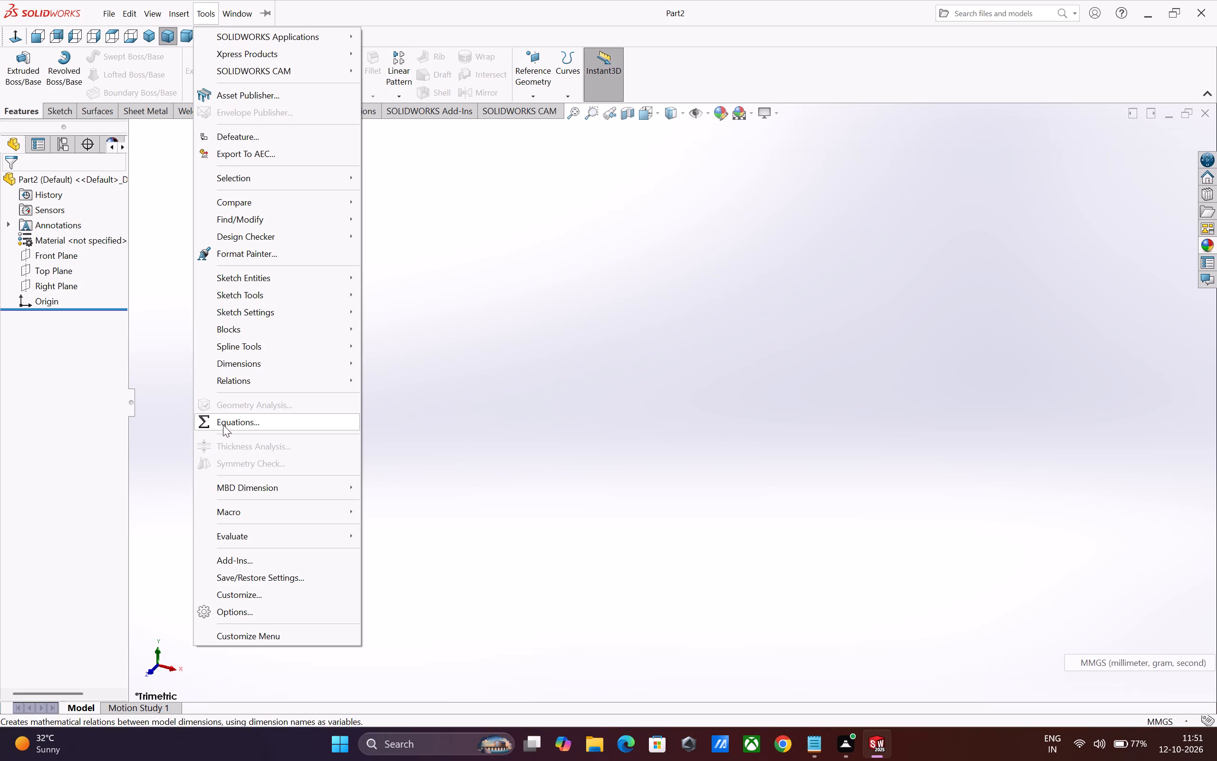
Open the equations manager and add a global variable A with the value 70.
left_click(223, 425)
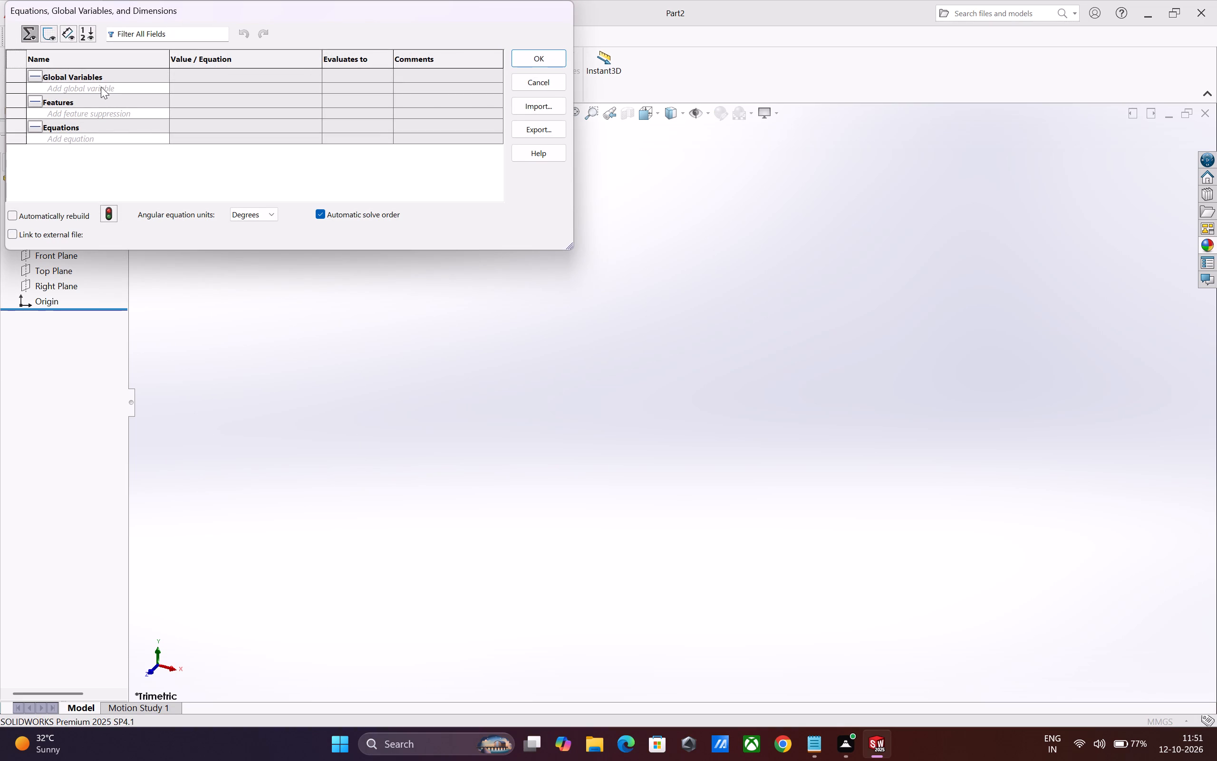
left_click(101, 87)
key("a")
key("BackSpace")
key("shift+a")
key("Tab")
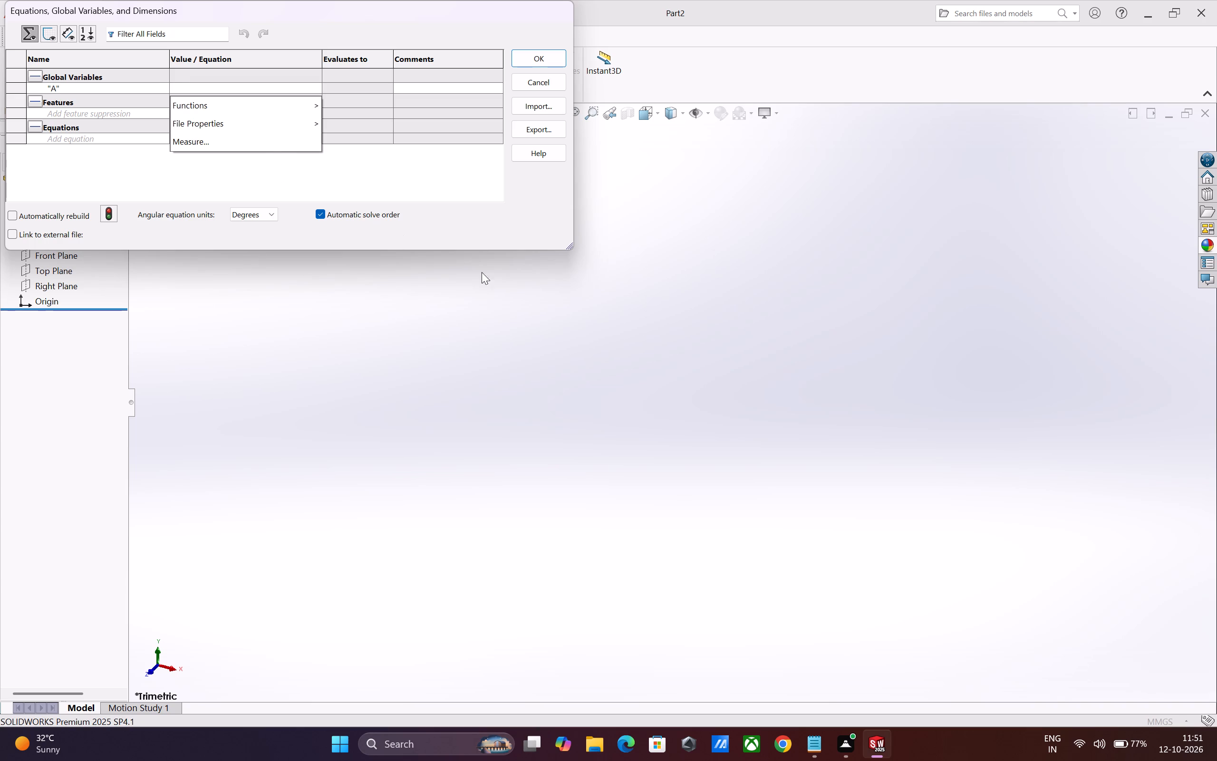
key("Home")
key("Insert")
left_click(200, 89)
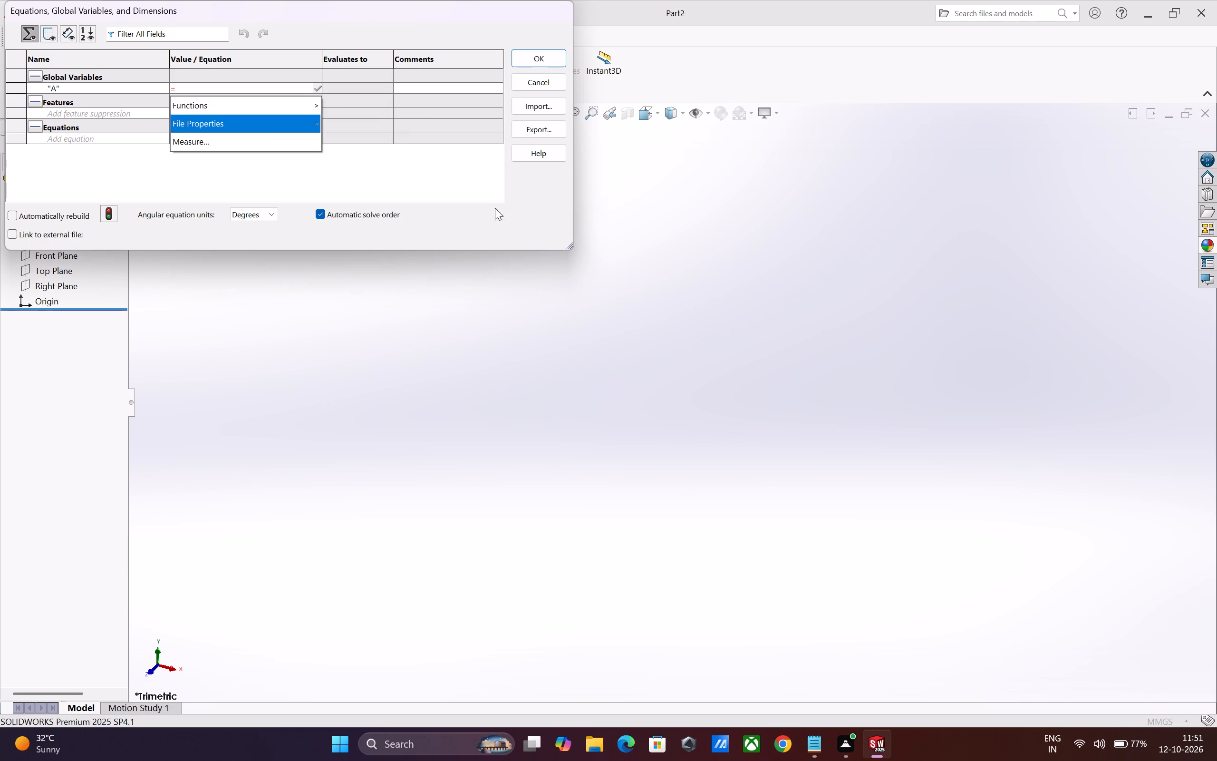
type("70")
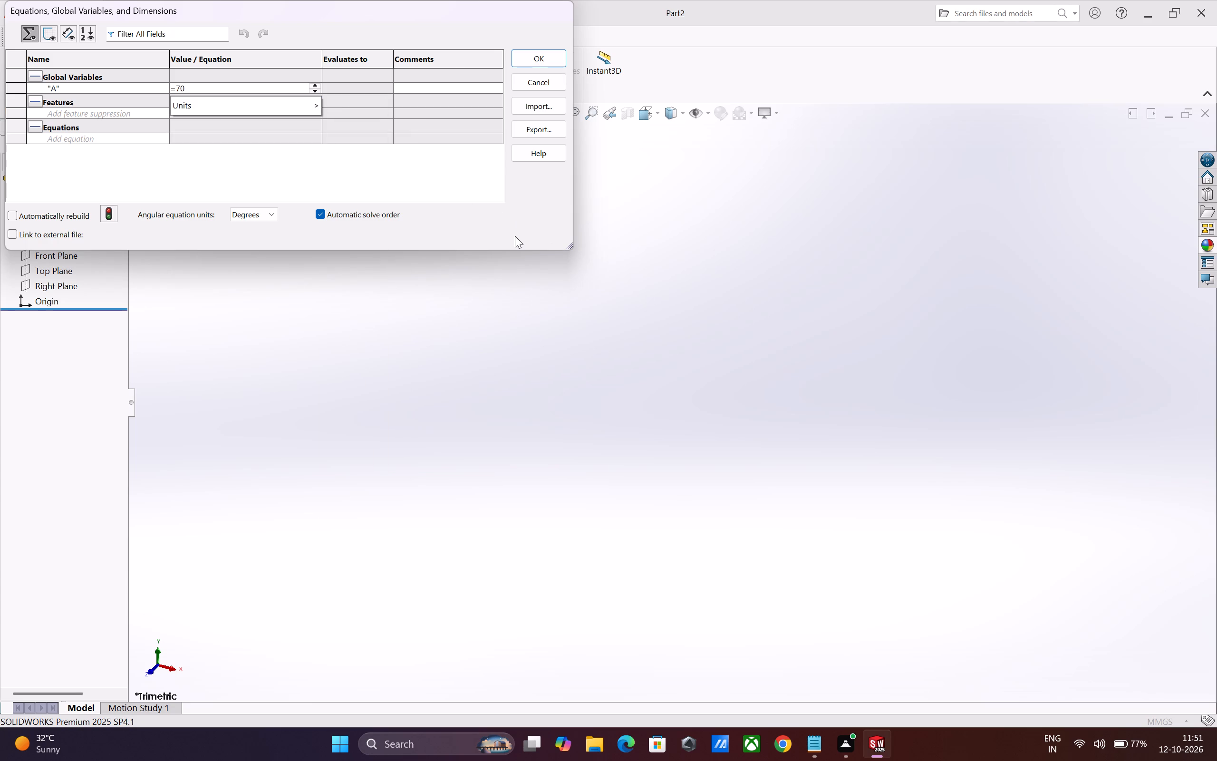
key("Return")
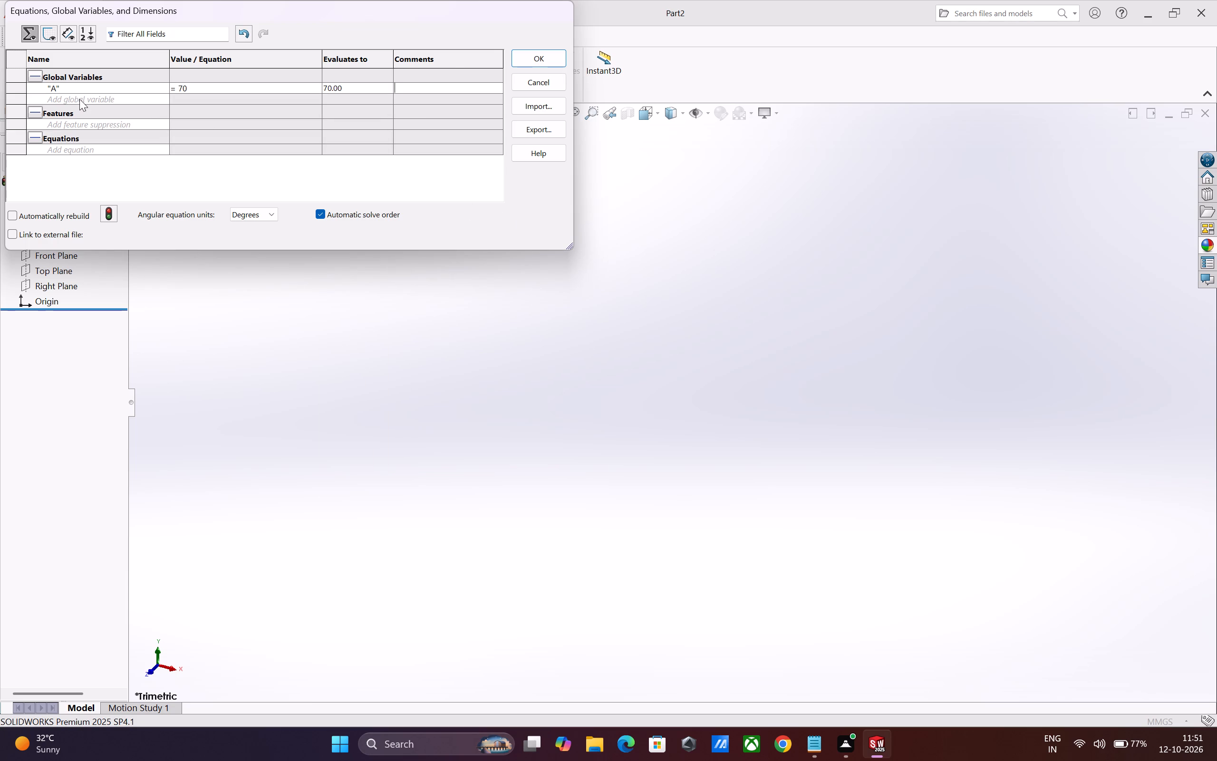
Add a global variable B with the value 80.
left_click(79, 99)
key("shift+b")
key("Tab")
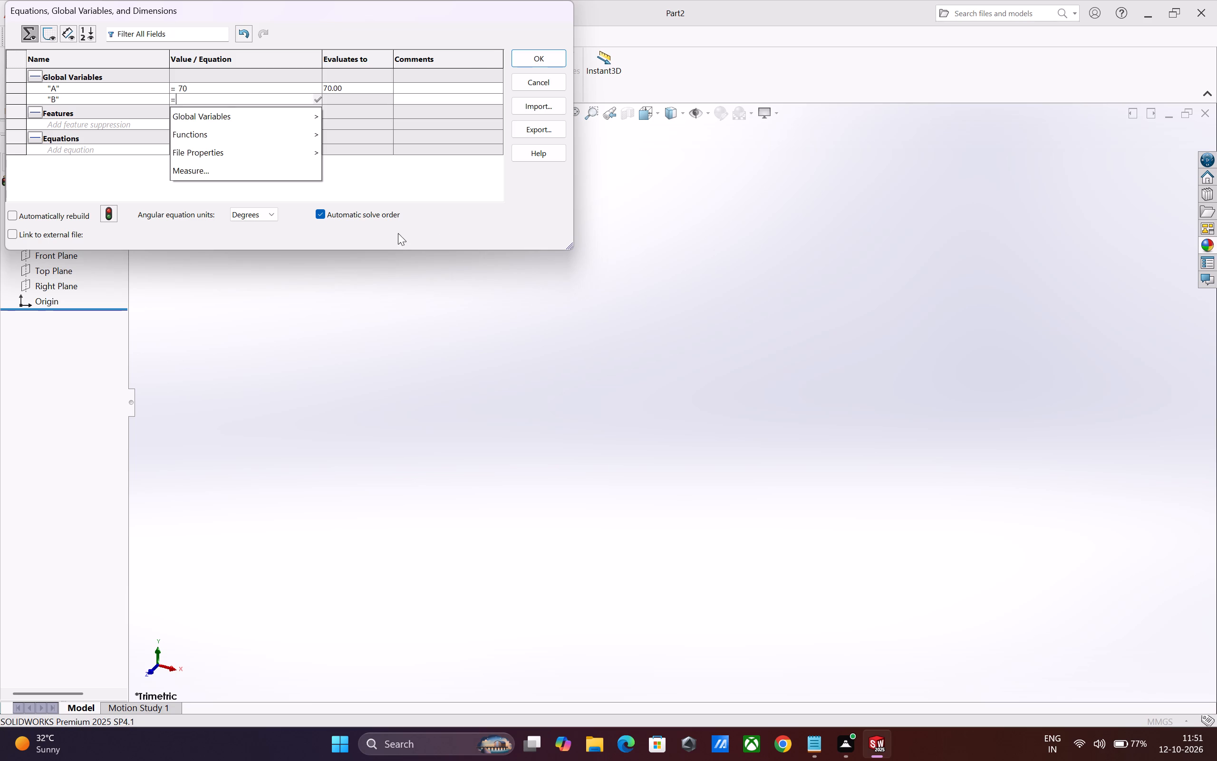
type("80")
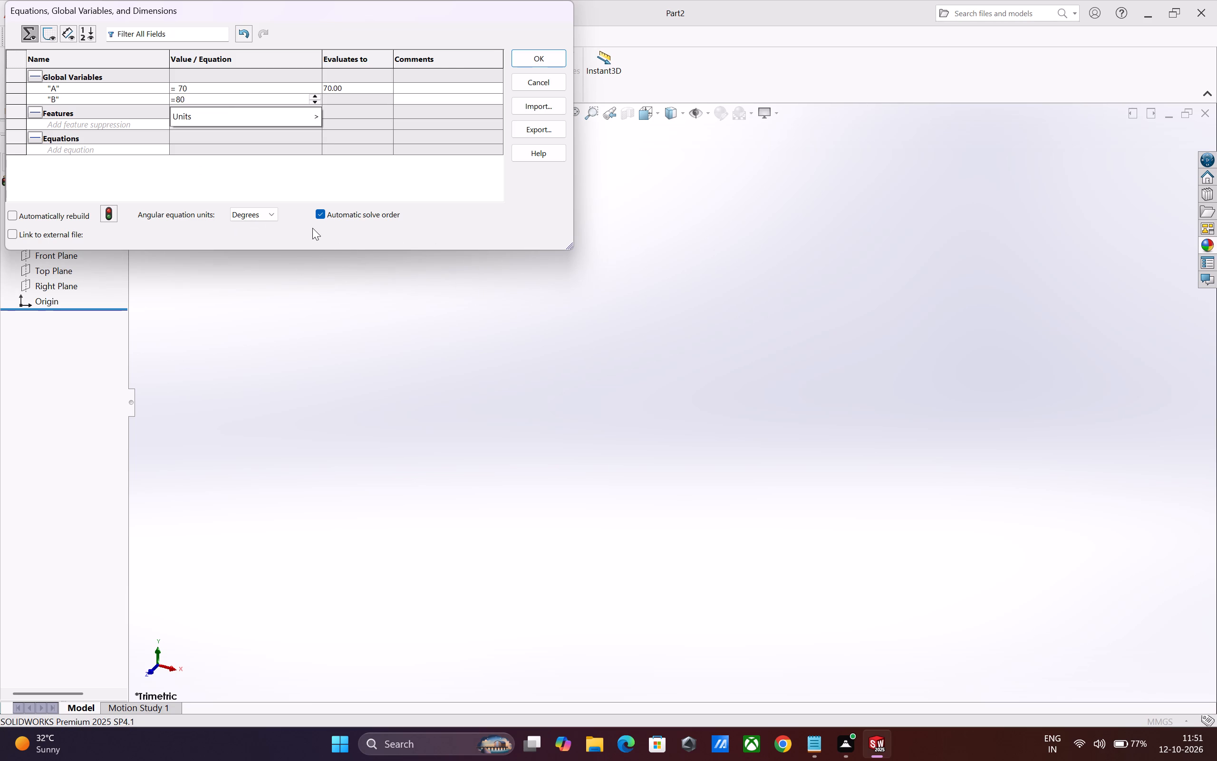
key("Tab")
key("Tab")
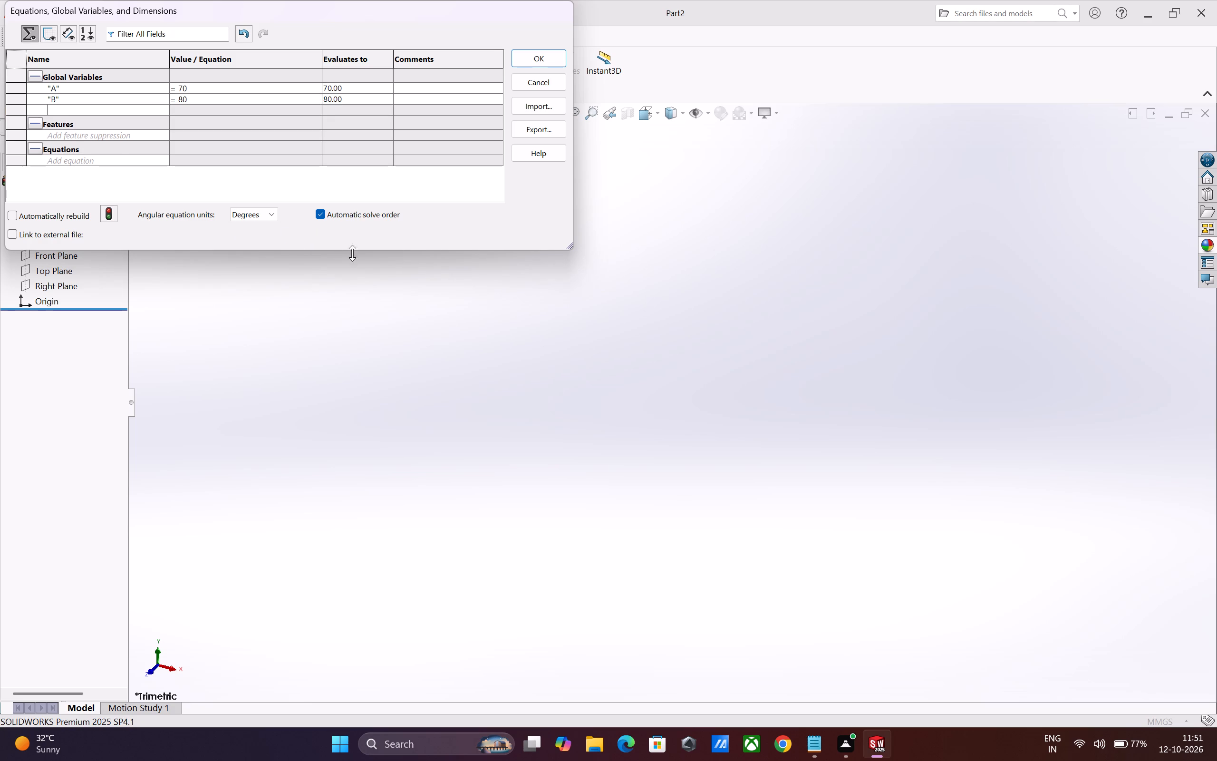
Add a global variable C with the value 9.
key("shift+c")
key("Tab")
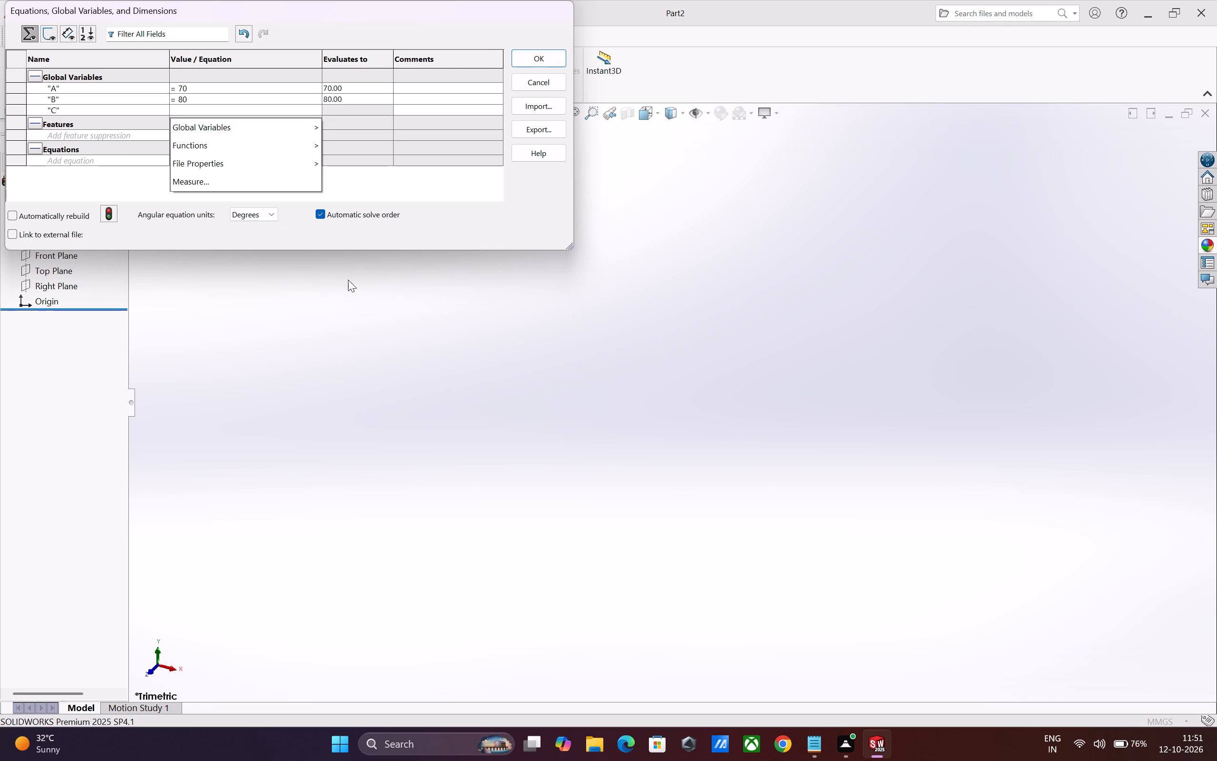
key("9")
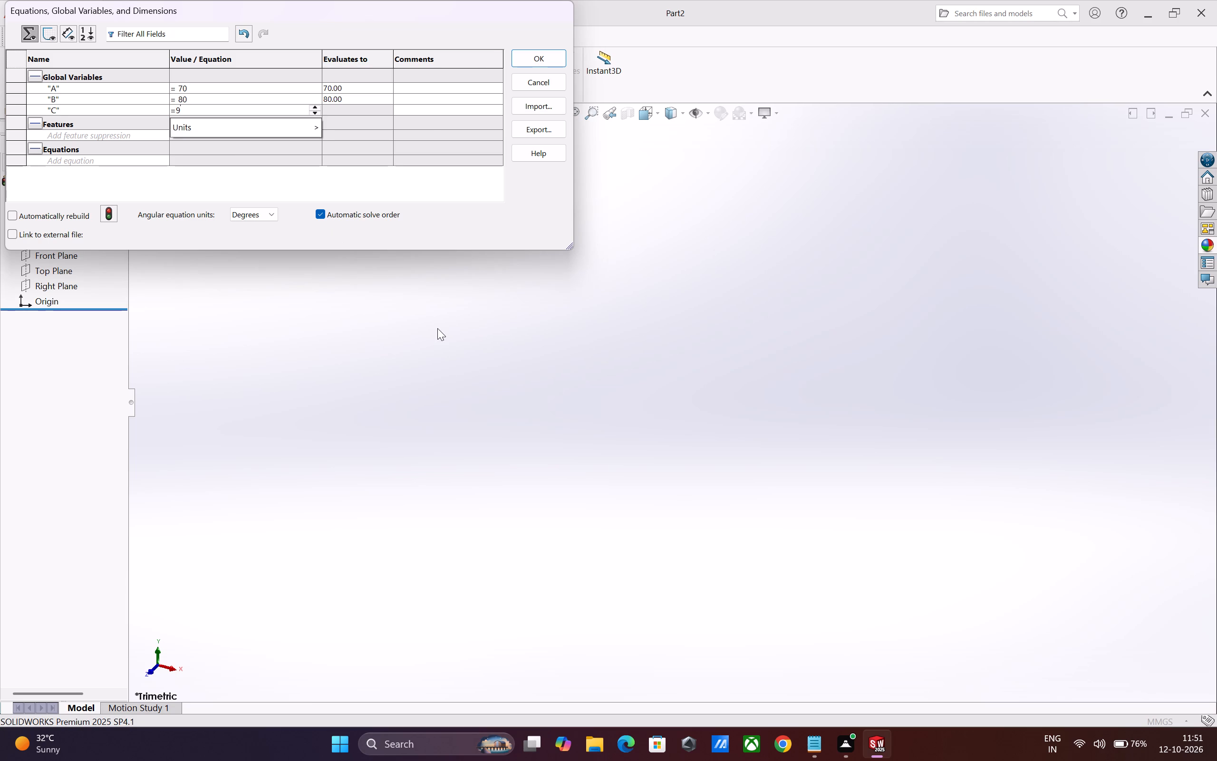
key("Tab")
key("Tab")
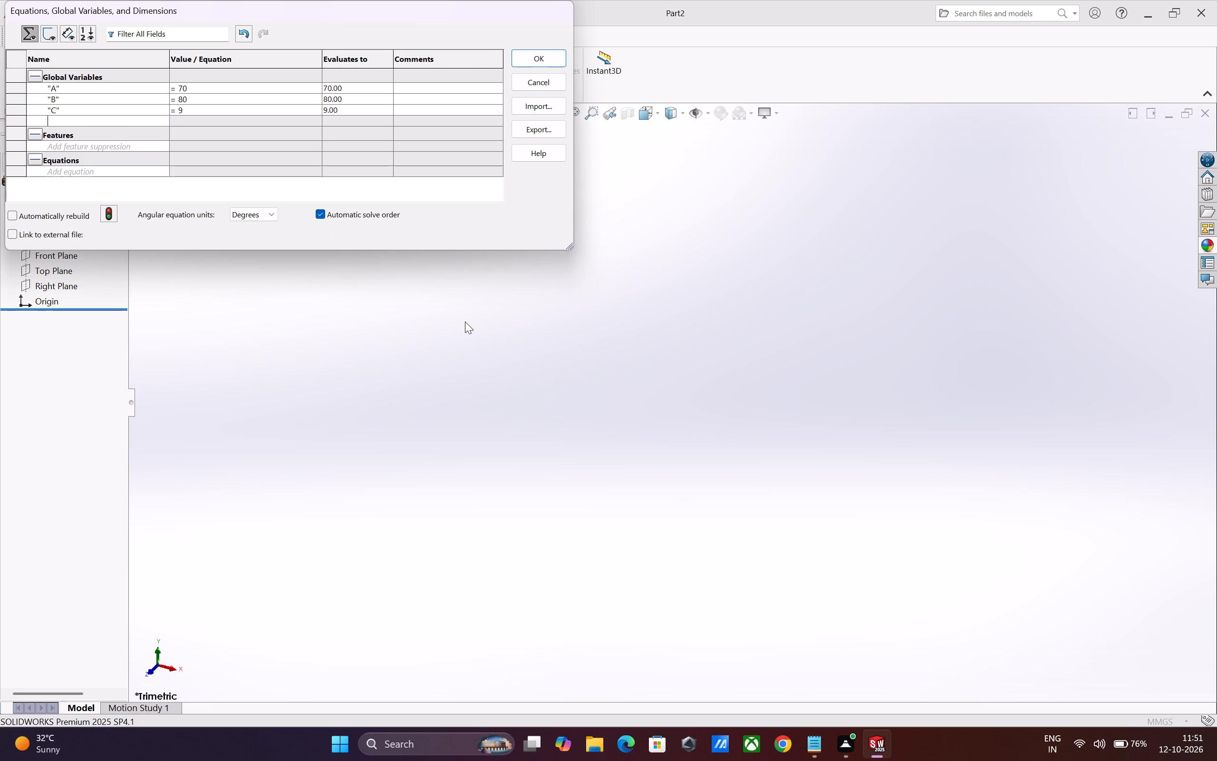
Add a global variable D with the value 30.
key("shift+d")
key("Tab")
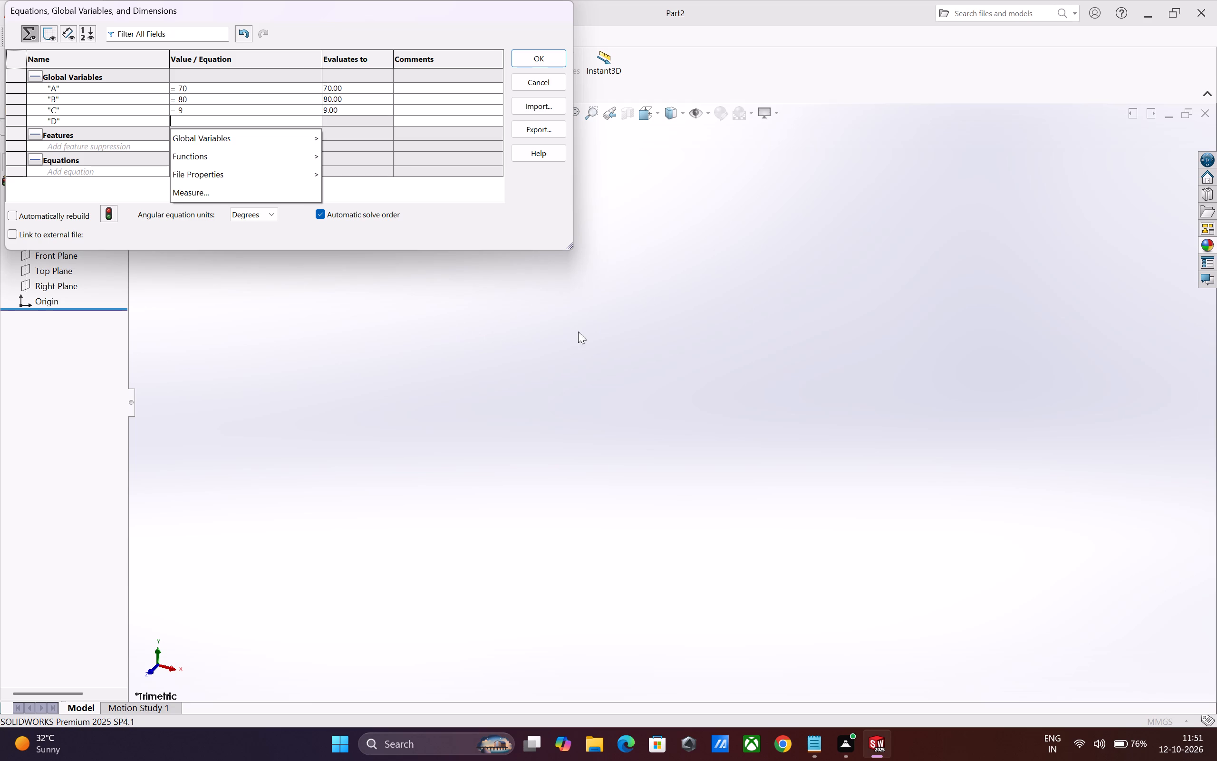
type("30")
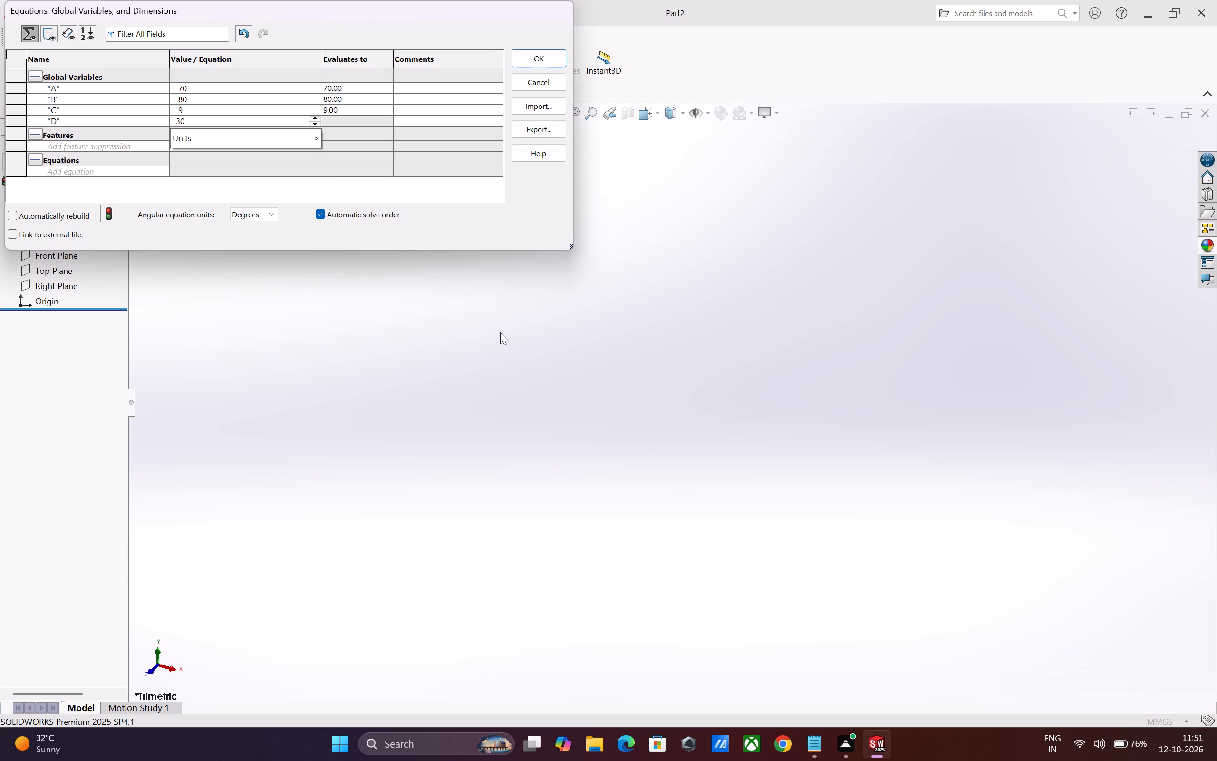
key("Tab")
key("Tab")
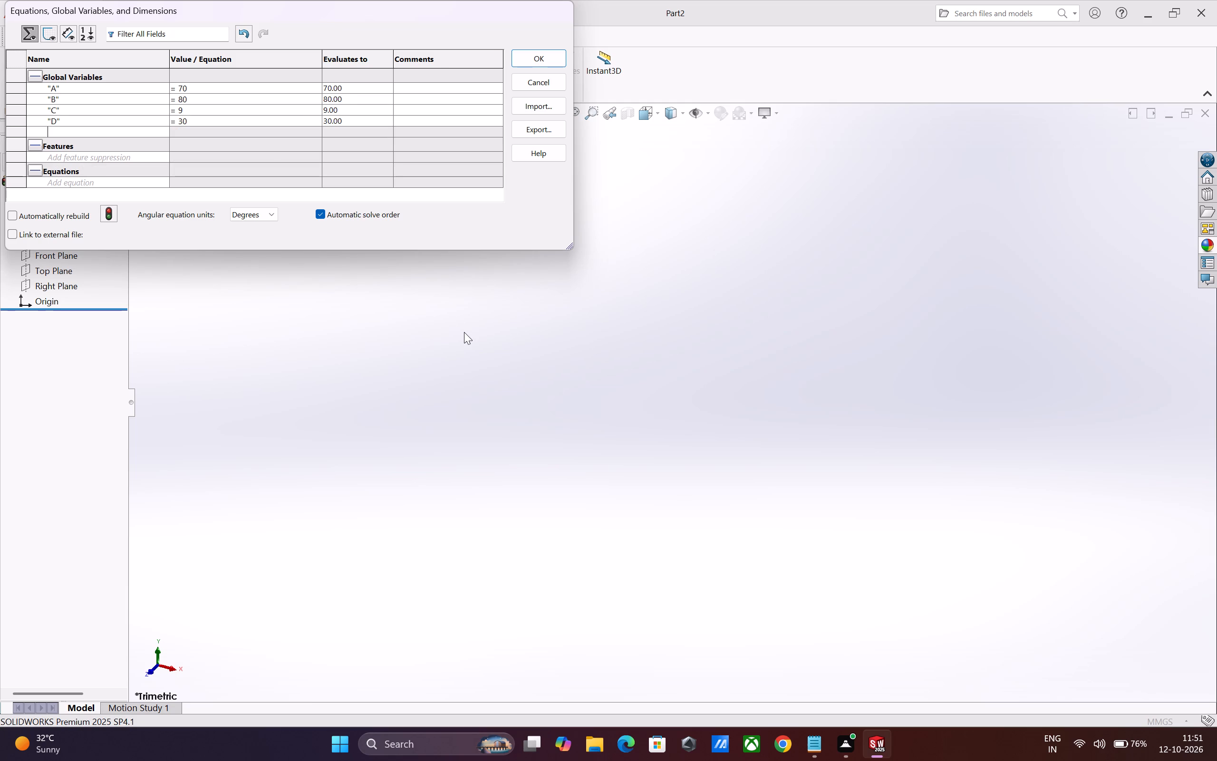
Add a global variable E with the value 96.
key("shift+e")
key("Tab")
key("9")
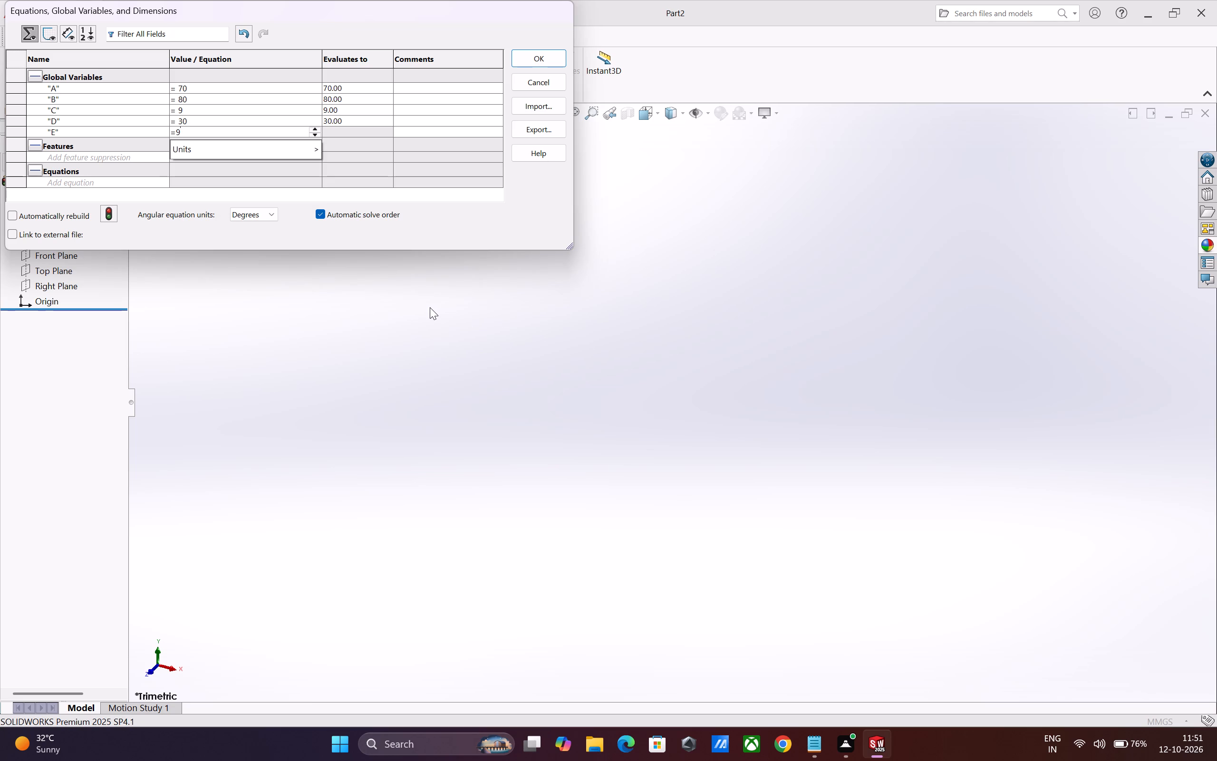
key("6")
key("Tab")
key("Tab")
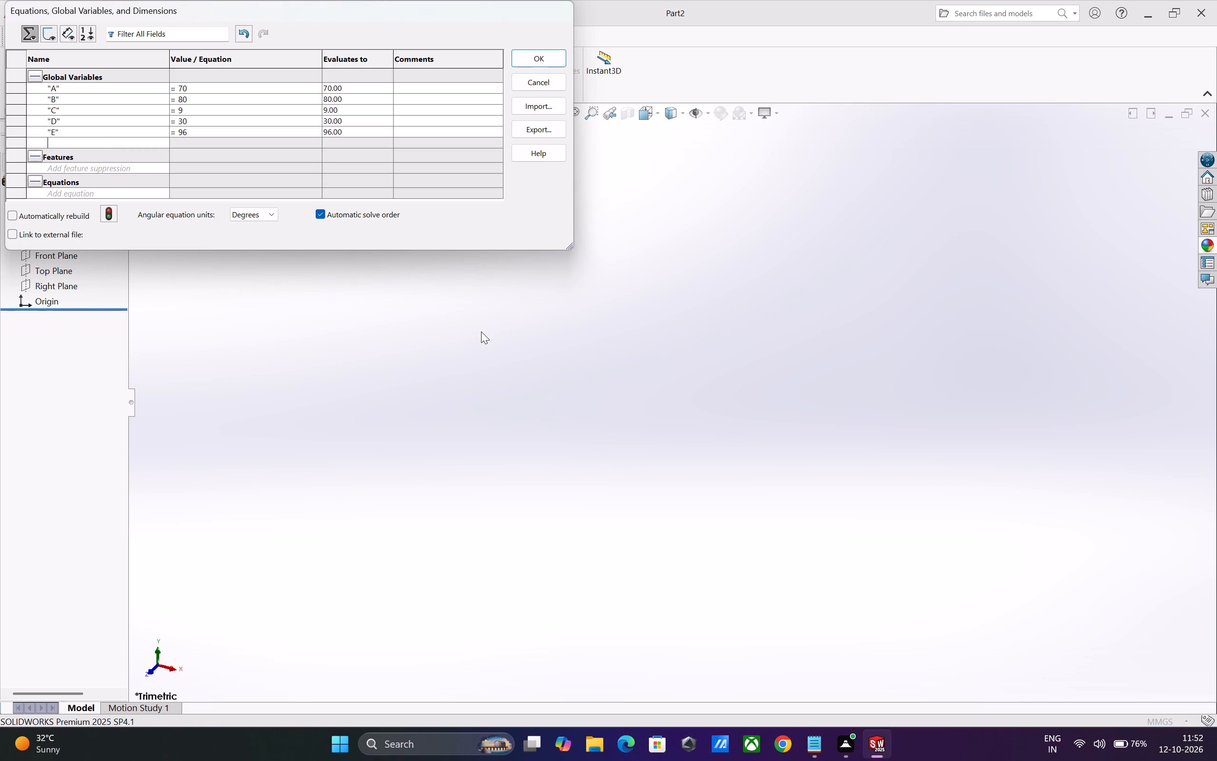
Add a global variable F with the value 15deg.
key("shift+f")
key("1")
key("BackSpace")
key("Tab")
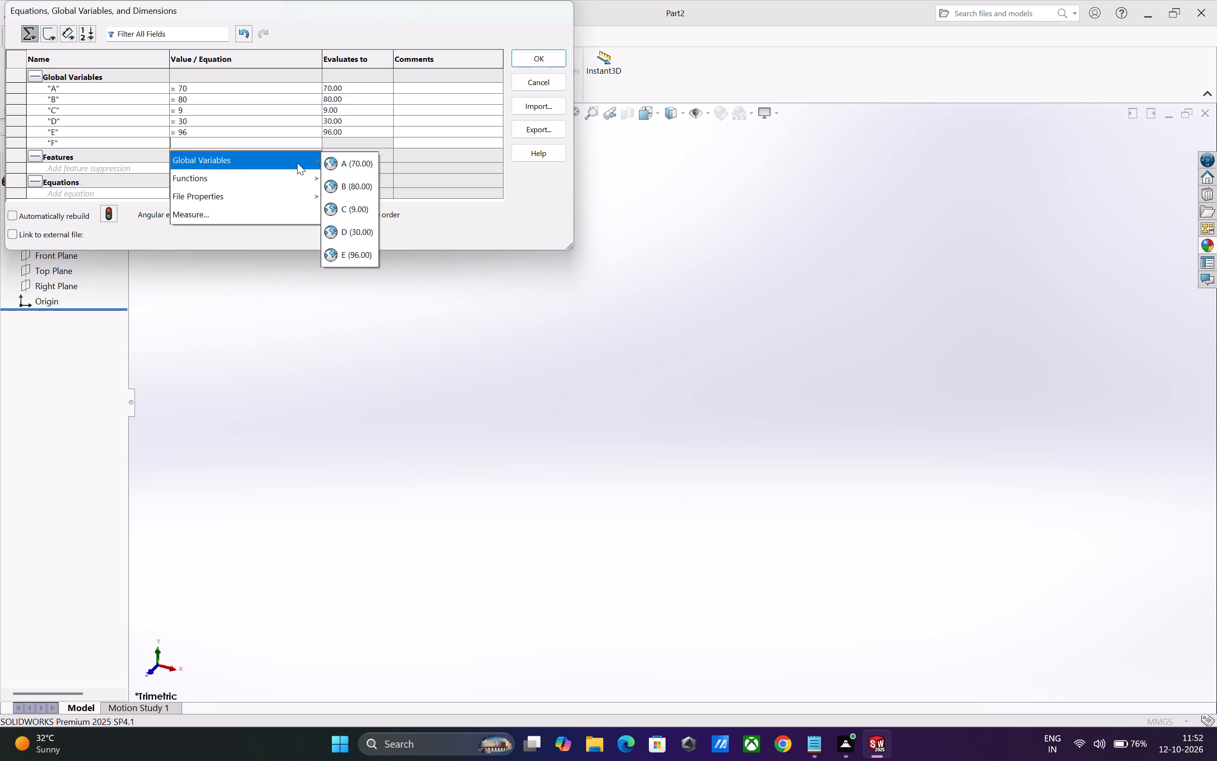
left_click(309, 161)
left_click(314, 161)
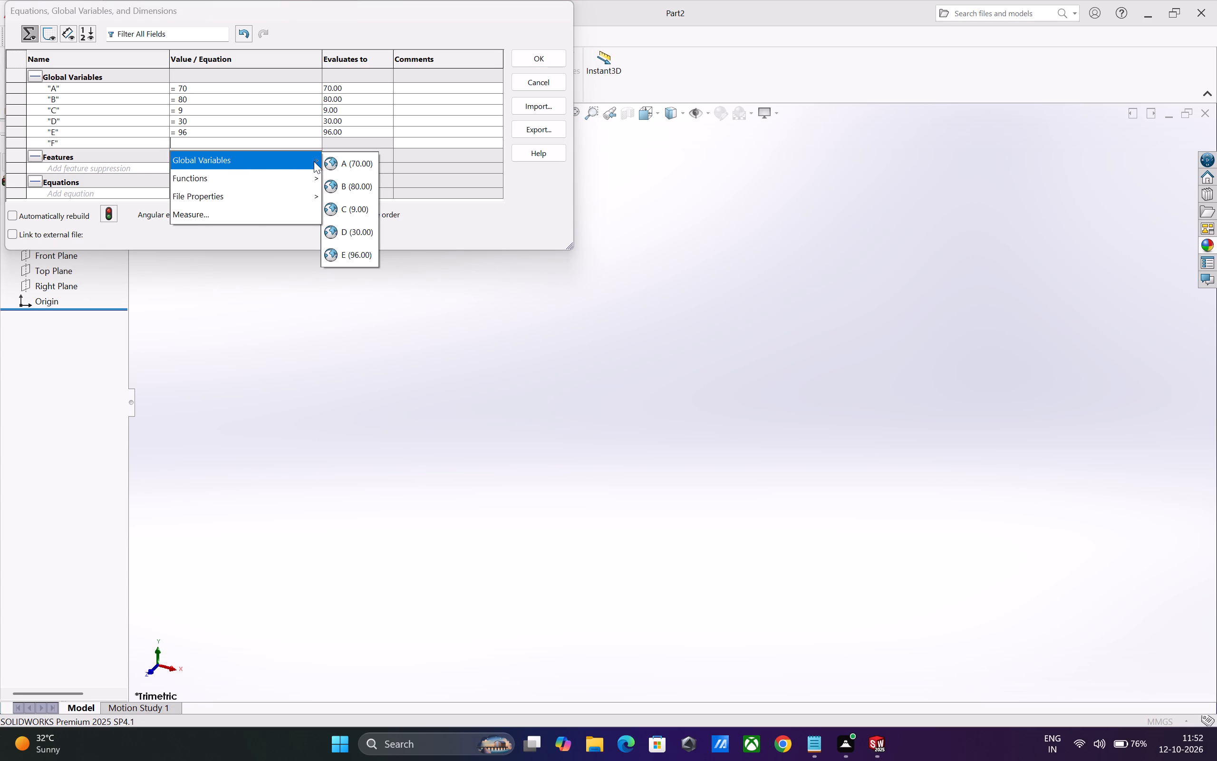
left_click(214, 144)
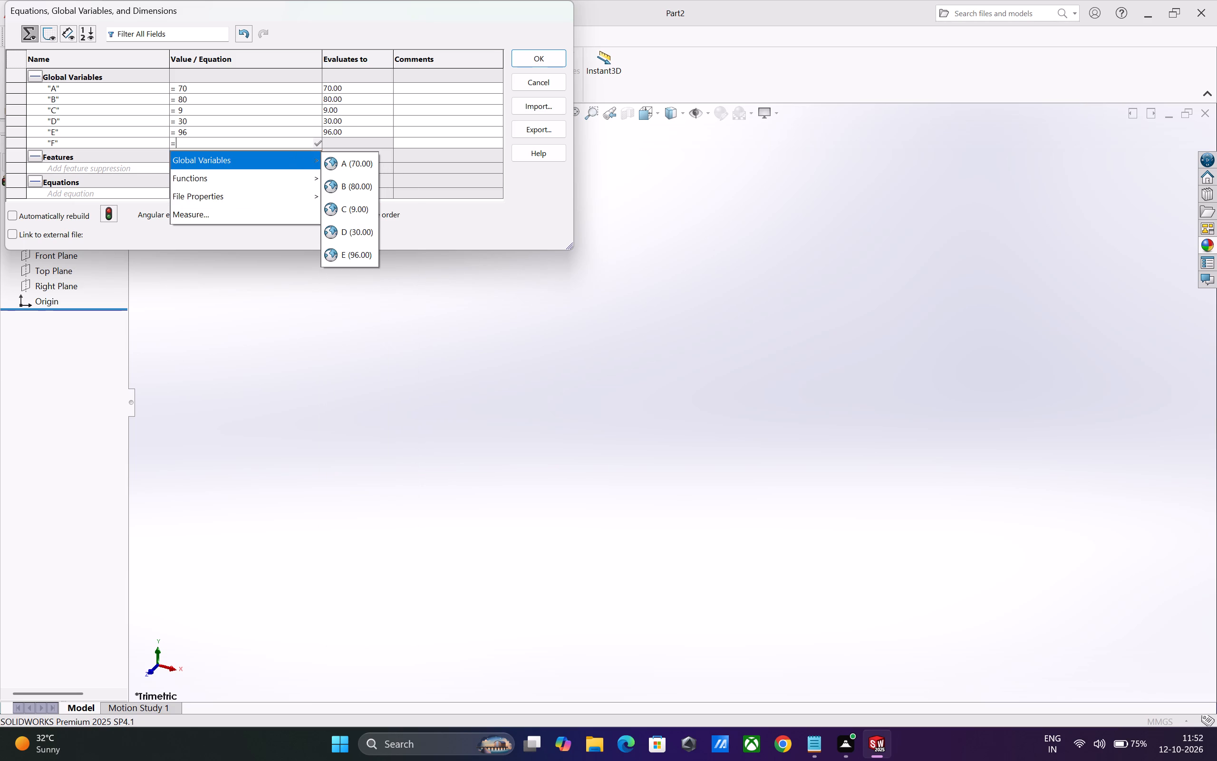
left_click(284, 140)
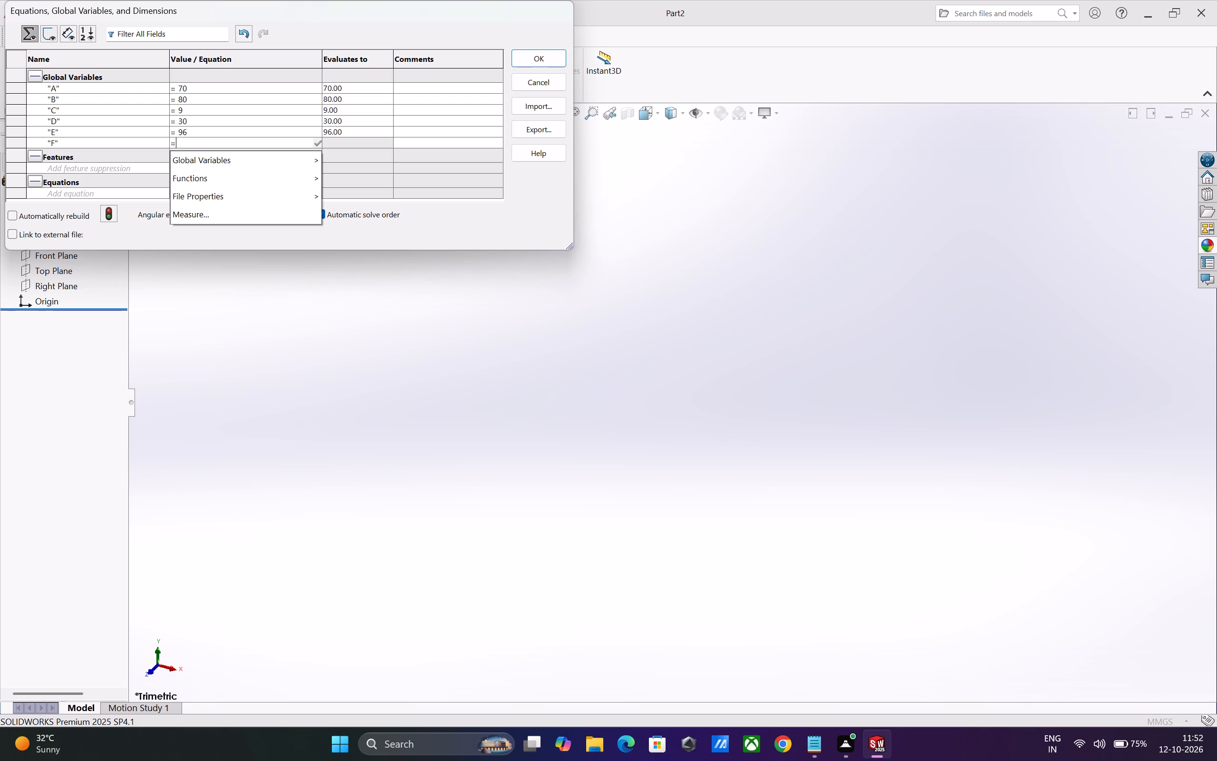
key("1")
key("5")
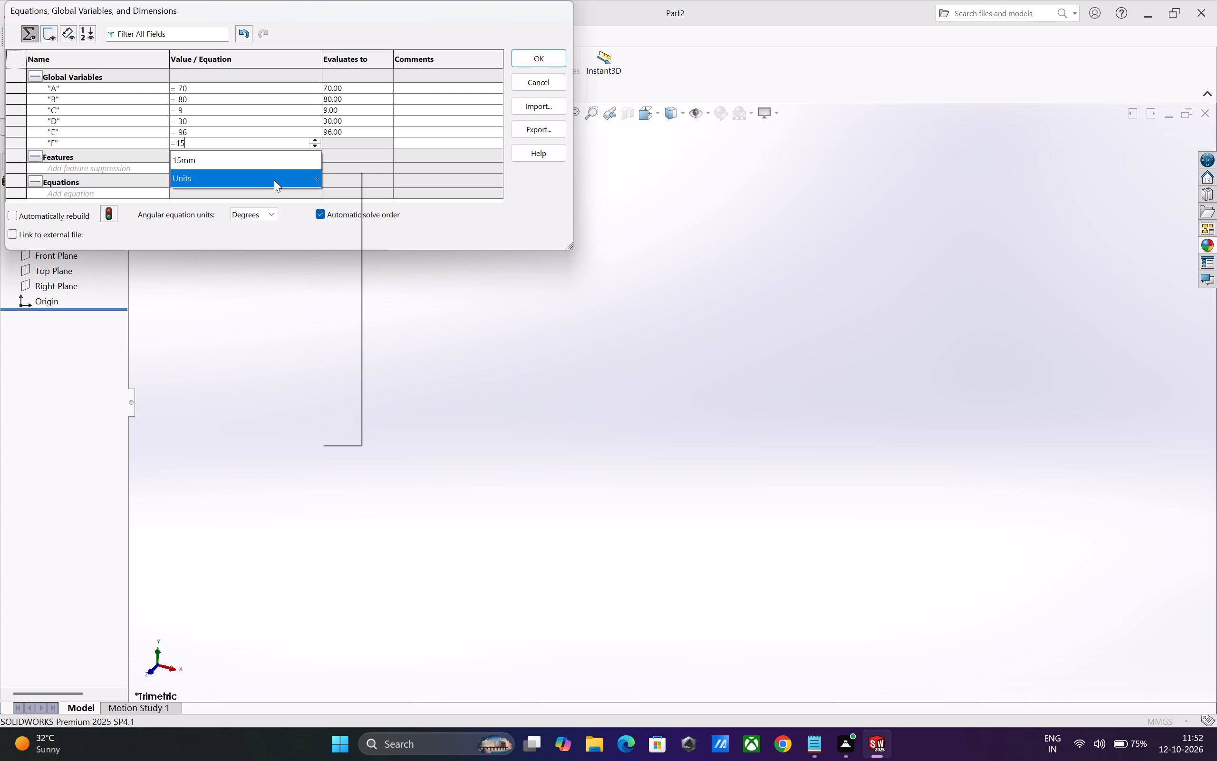
left_click(274, 180)
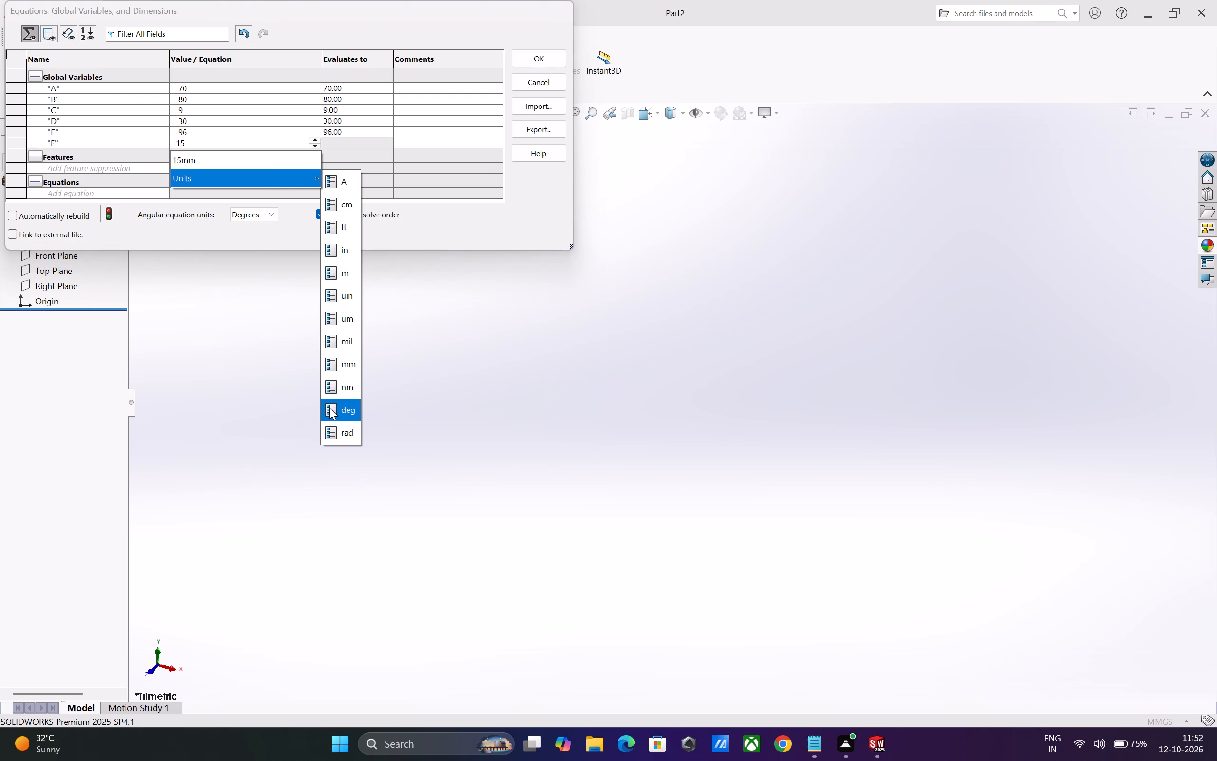
left_click(332, 414)
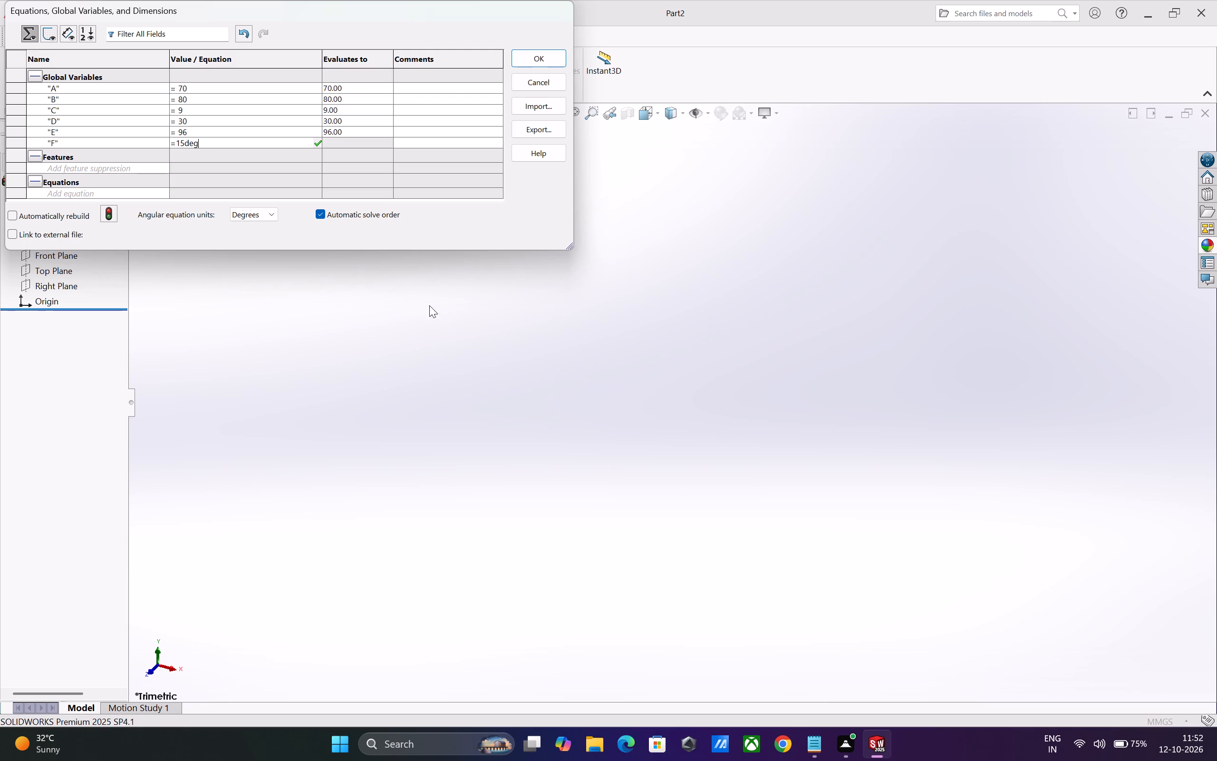
key("Tab")
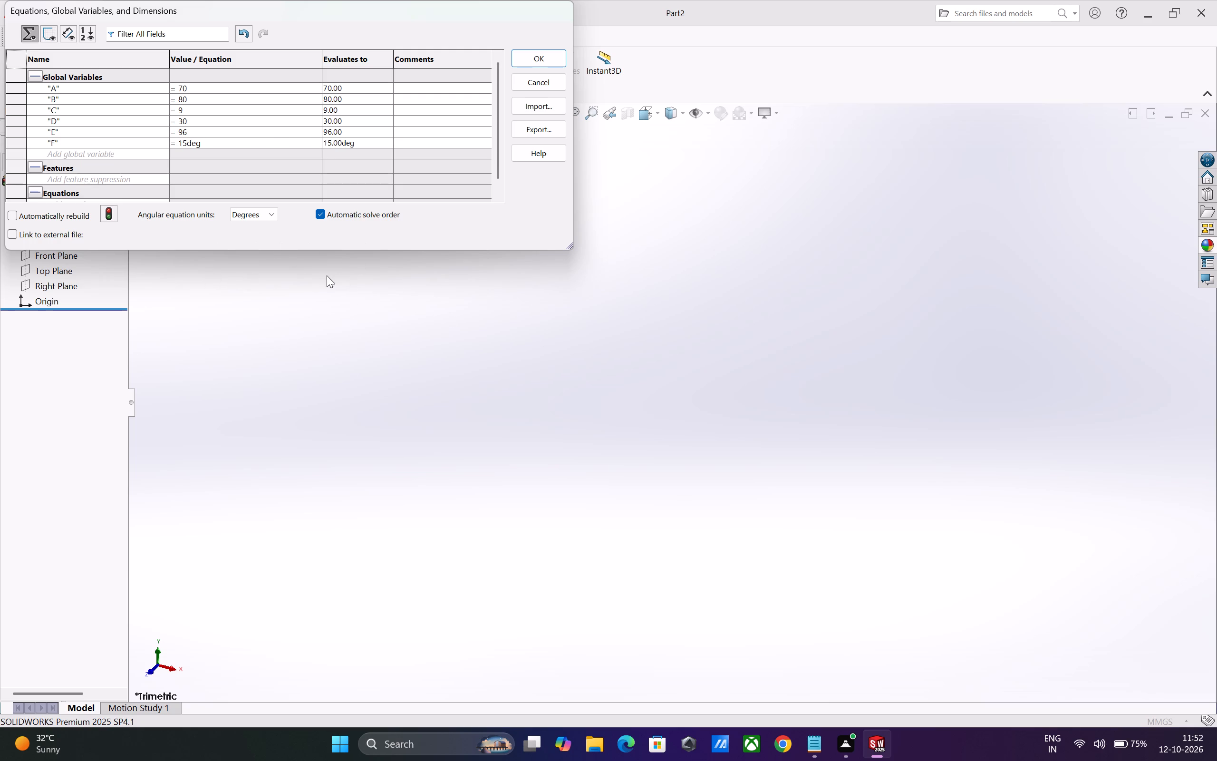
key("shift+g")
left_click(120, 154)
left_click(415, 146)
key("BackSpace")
Add a global variable G with the value 23.
key("Tab")
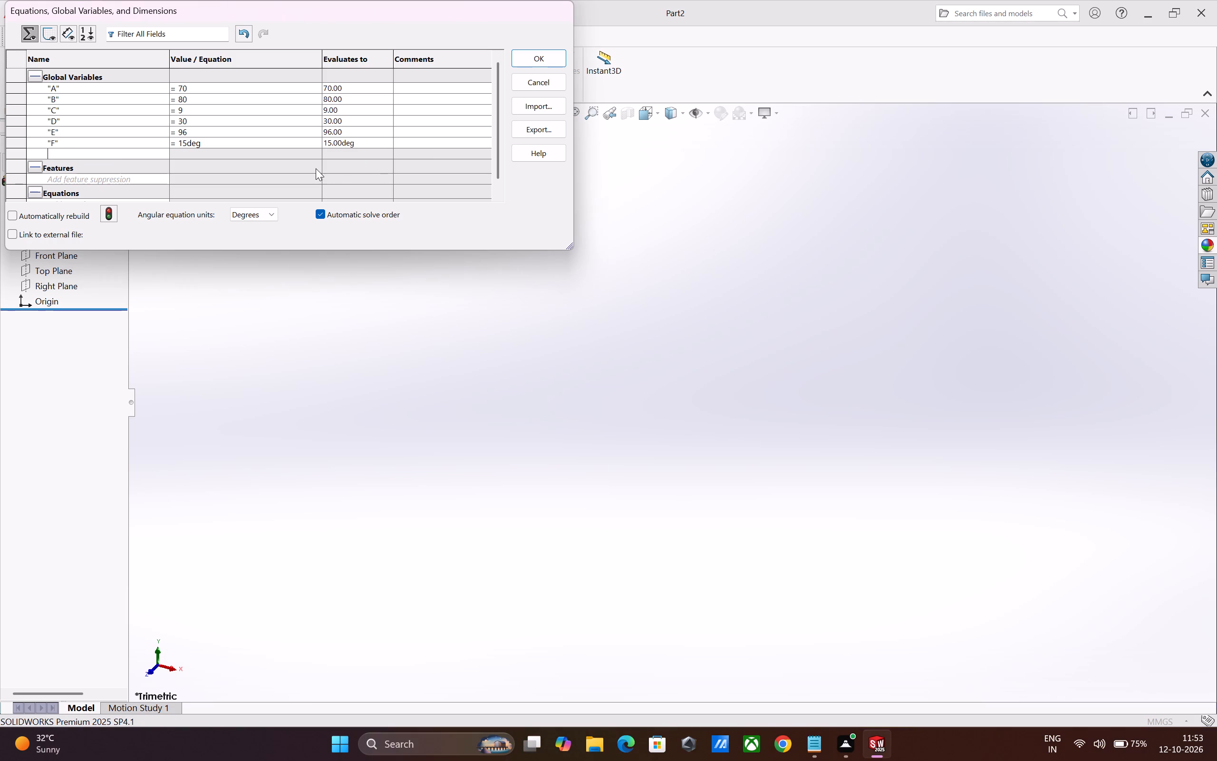
key("shift+g")
key("Tab")
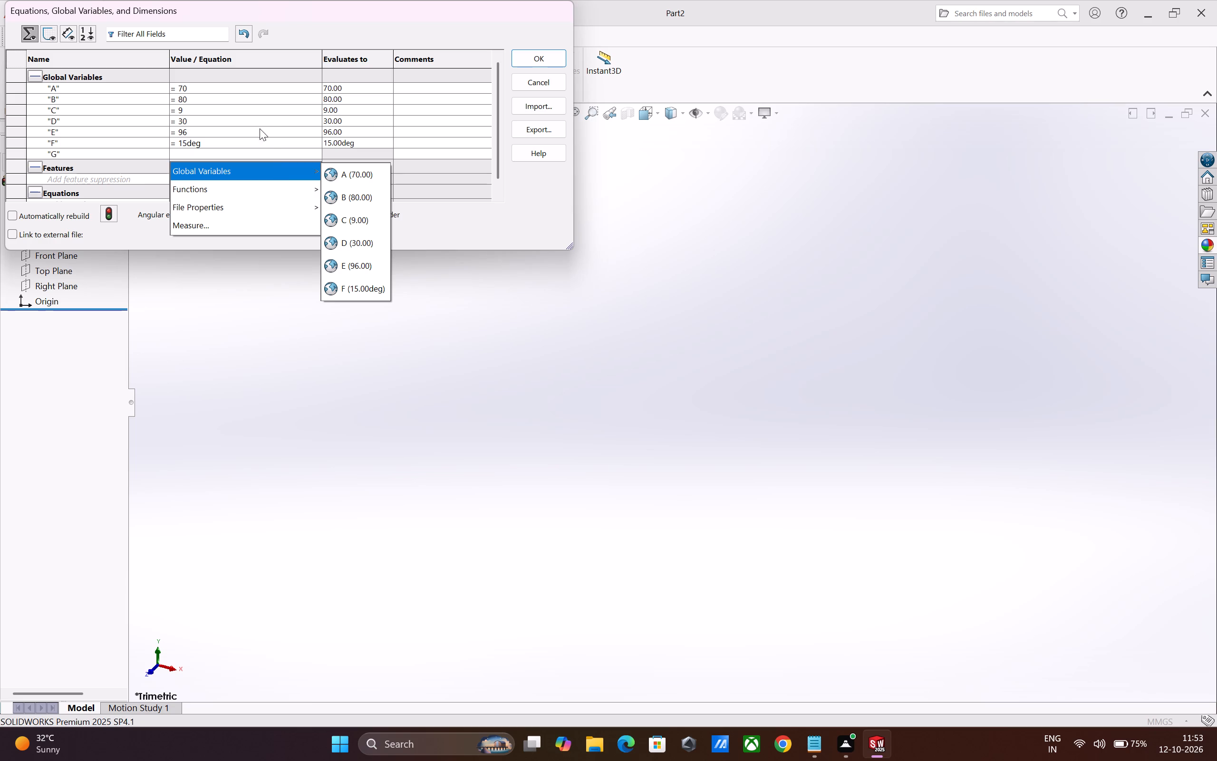
type("23")
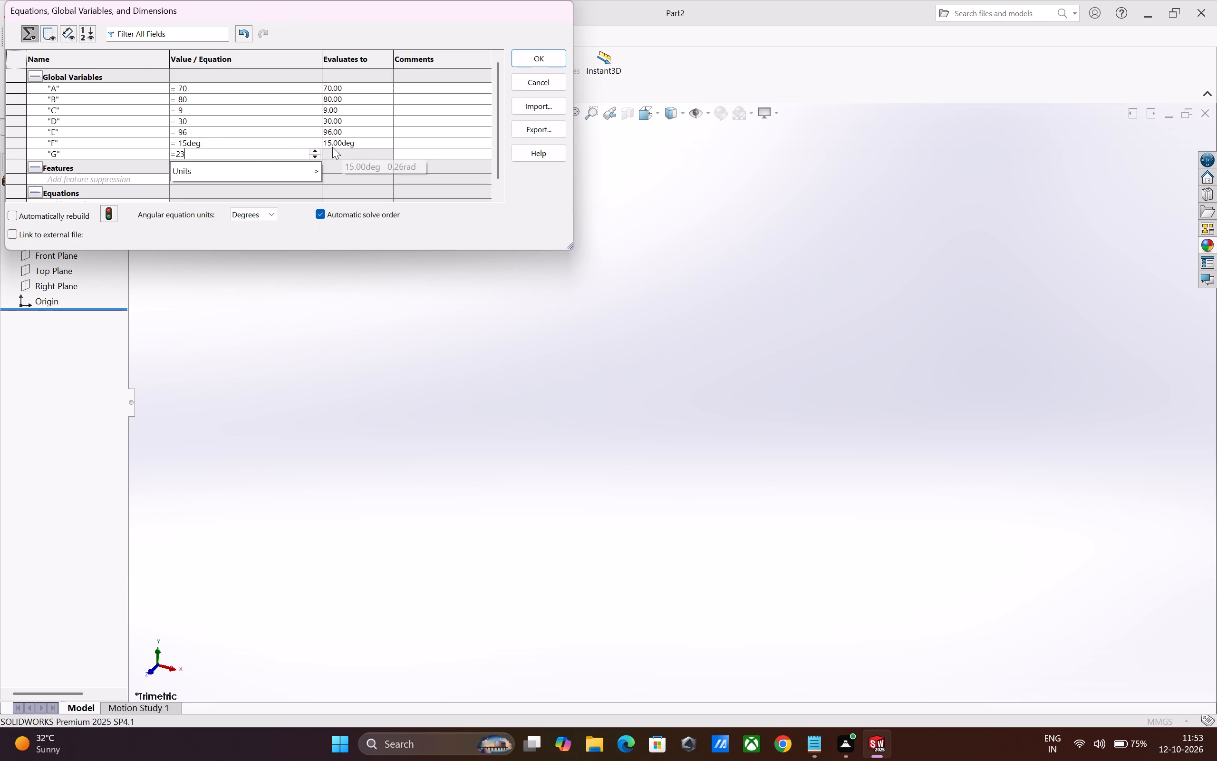
key("Tab")
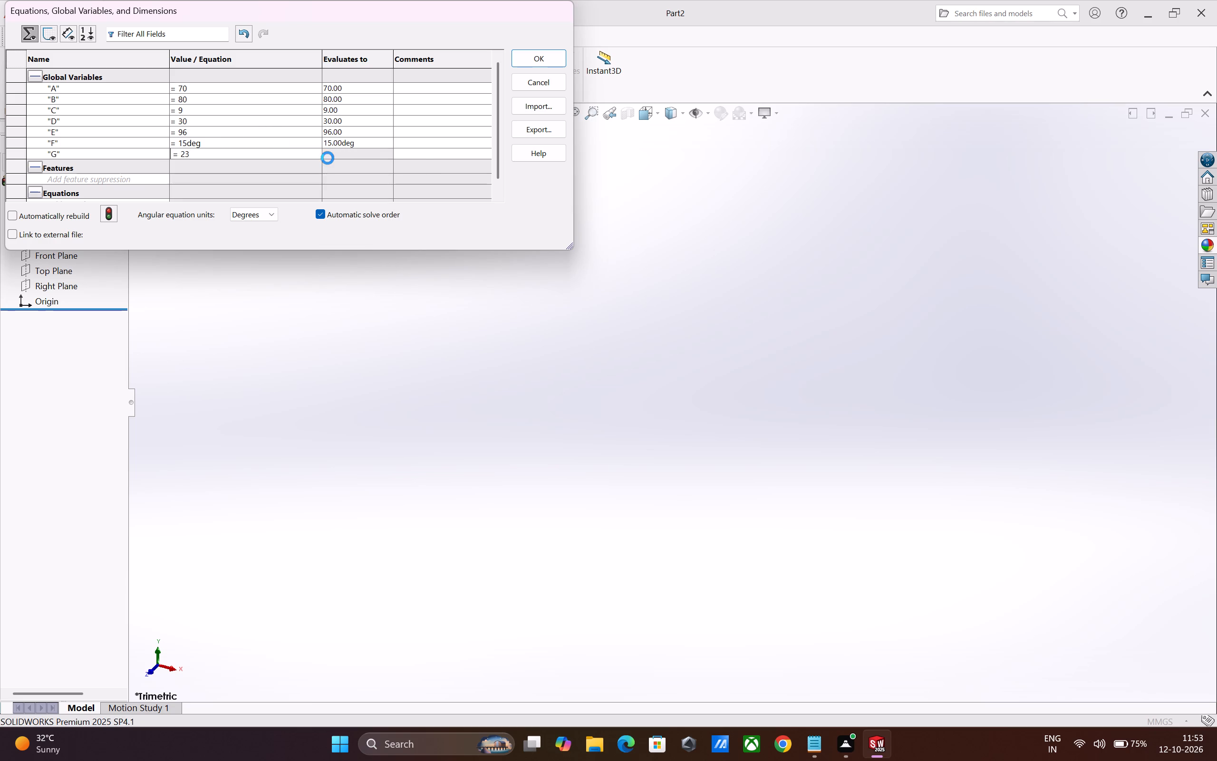
key("Tab")
Add a global variable T with the value 10, accept the equations and expand them in the feature tree.
key("t")
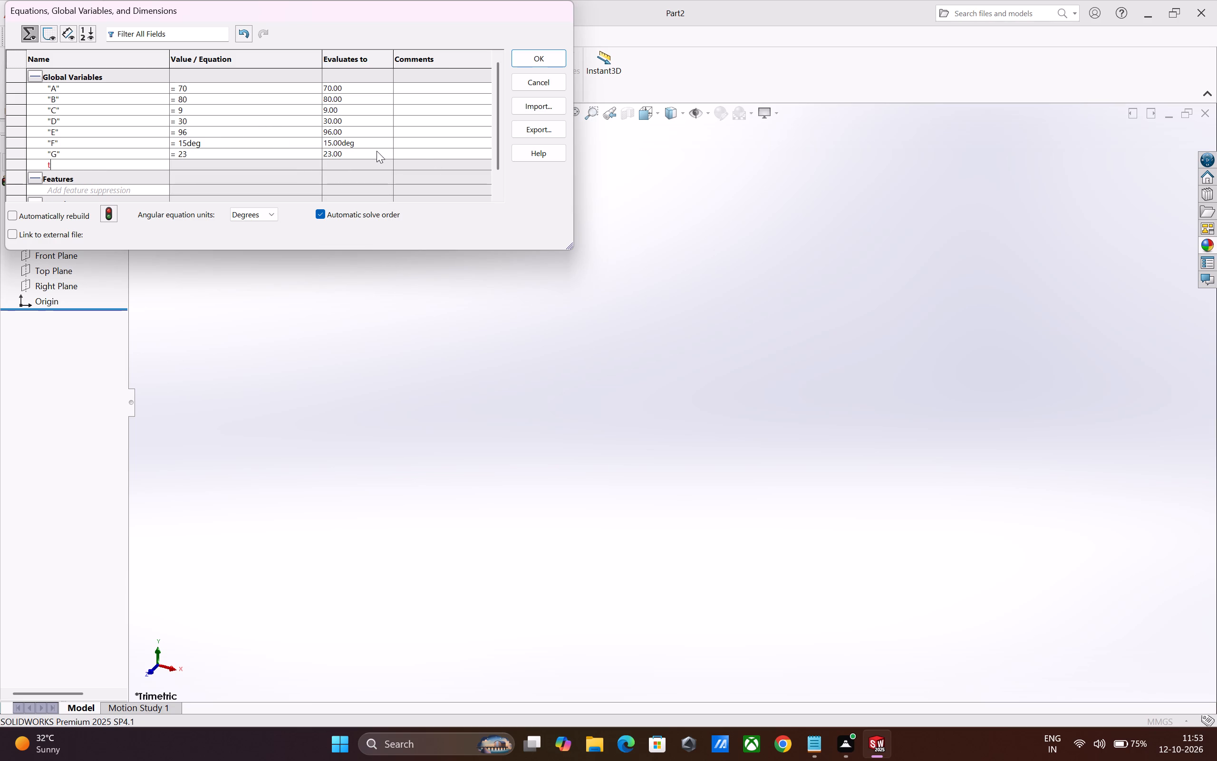
key("BackSpace")
key("shift+t")
key("Tab")
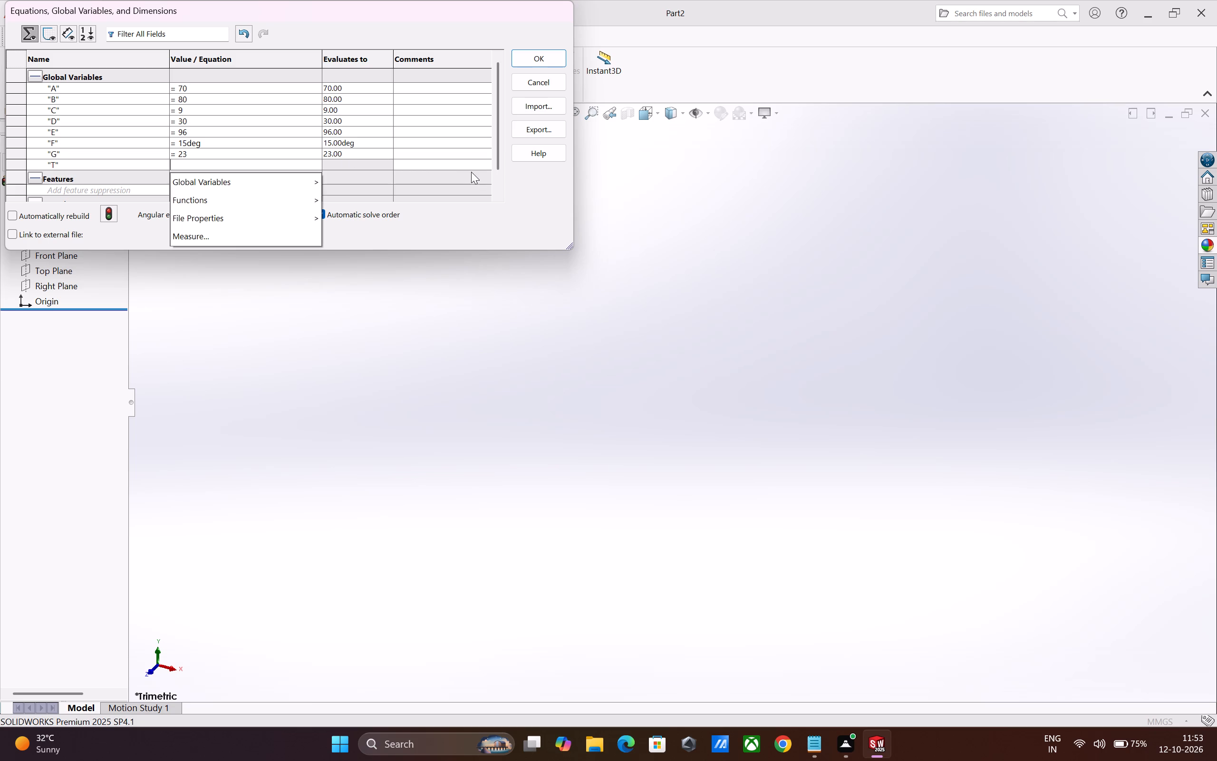
type("10")
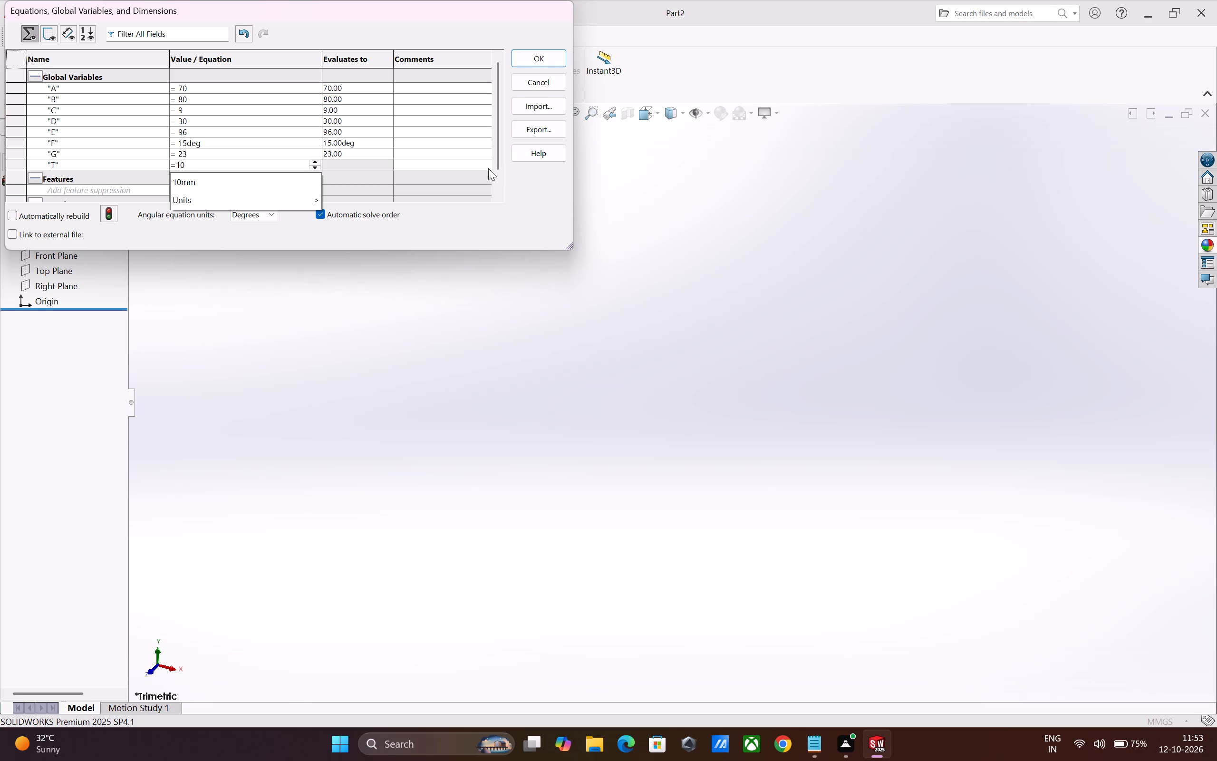
left_click(219, 318)
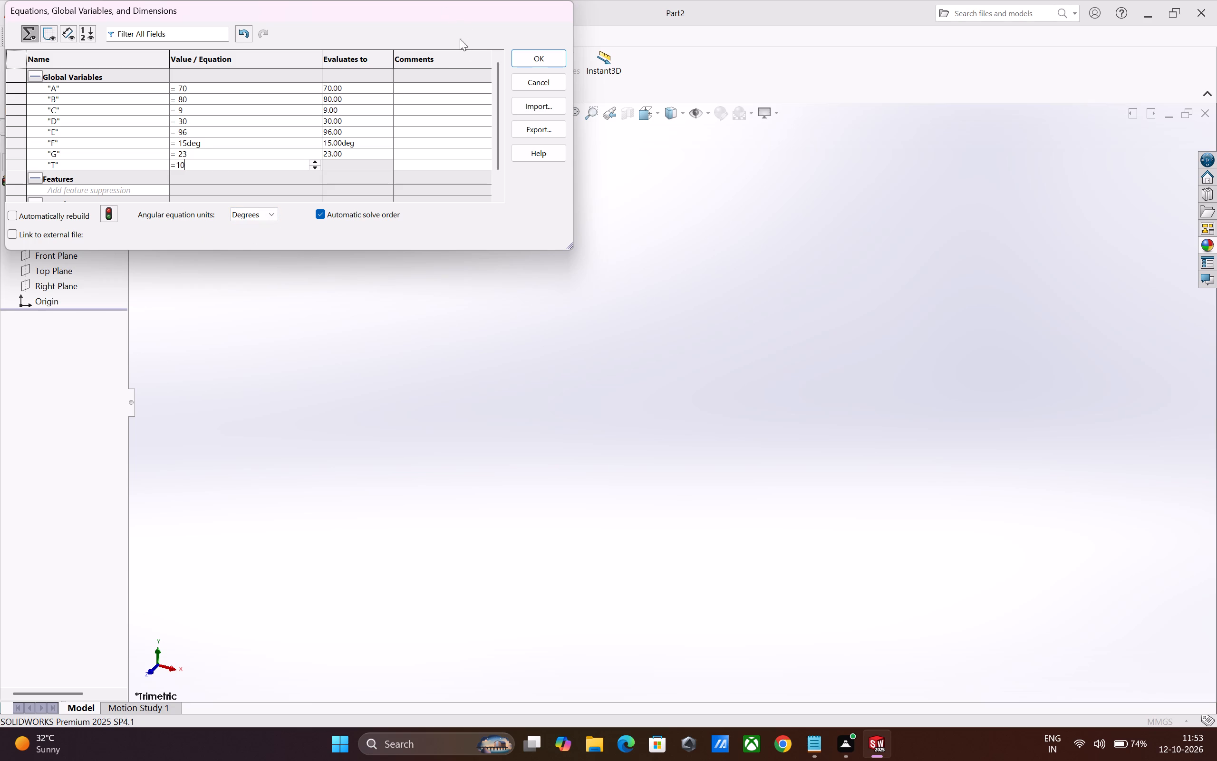
left_click(541, 60)
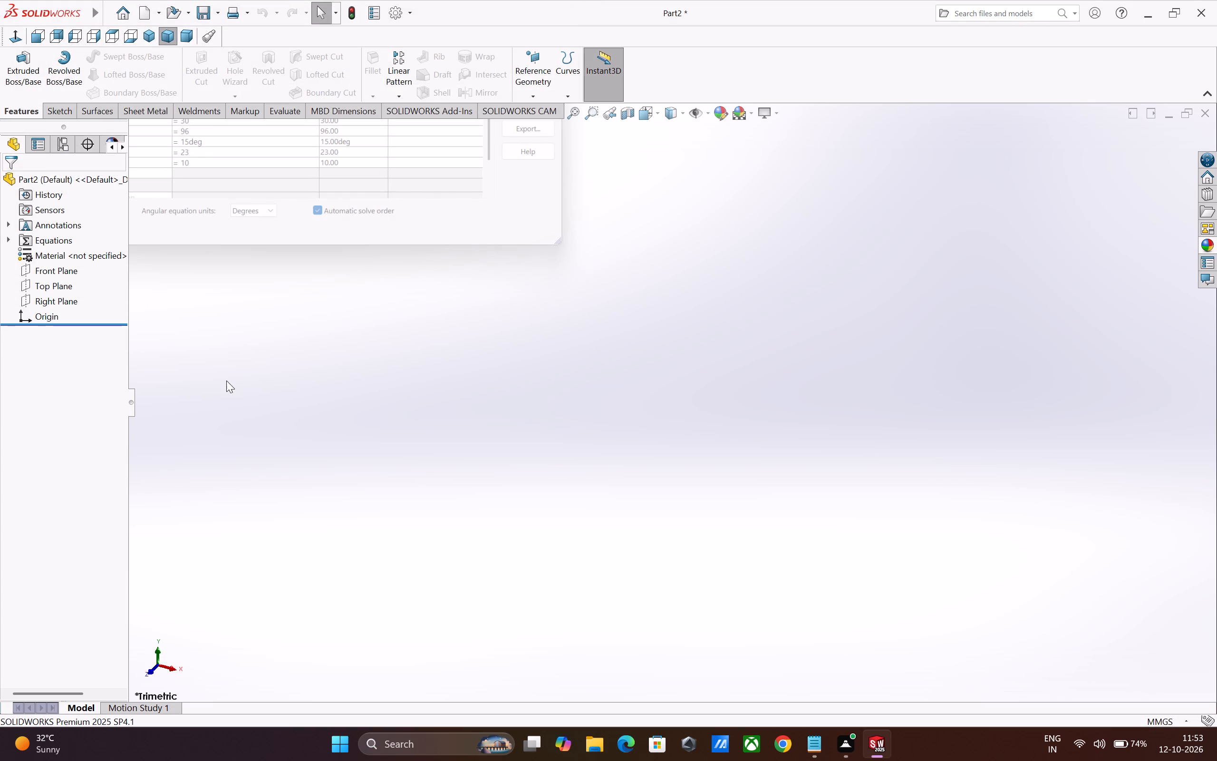
left_click(202, 415)
left_click(385, 337)
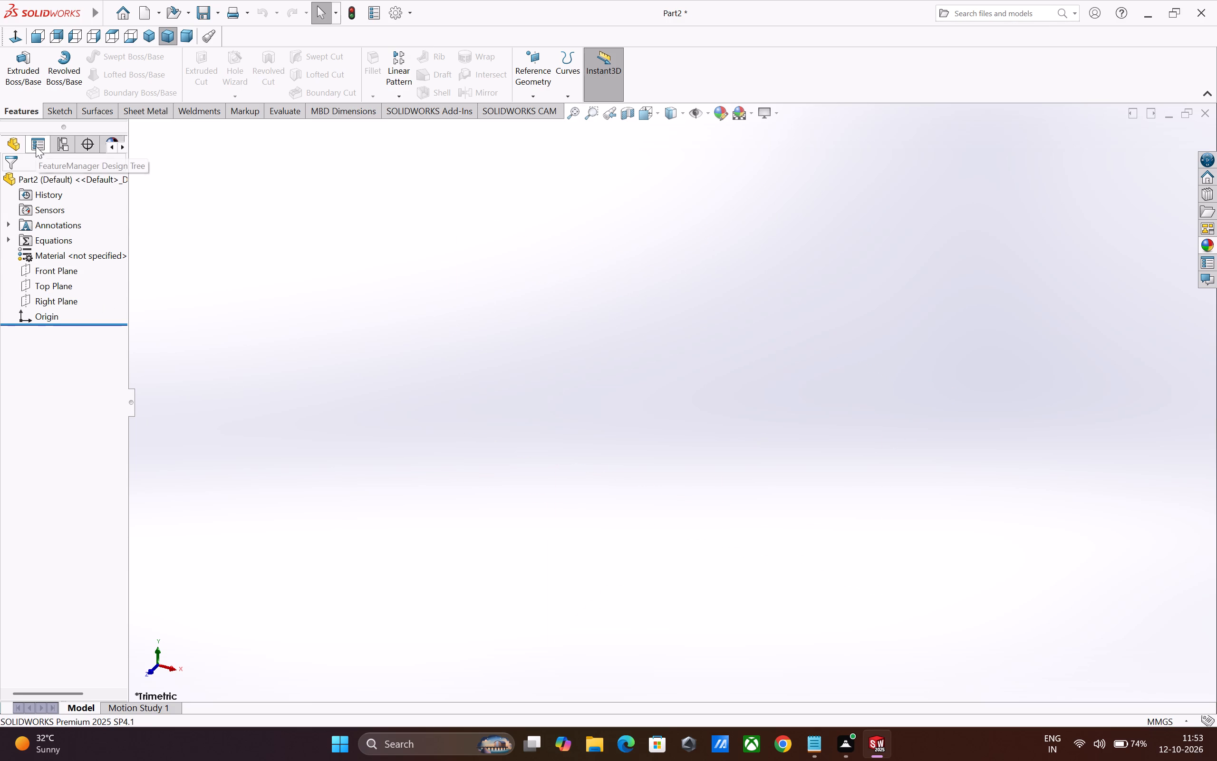
left_click(9, 238)
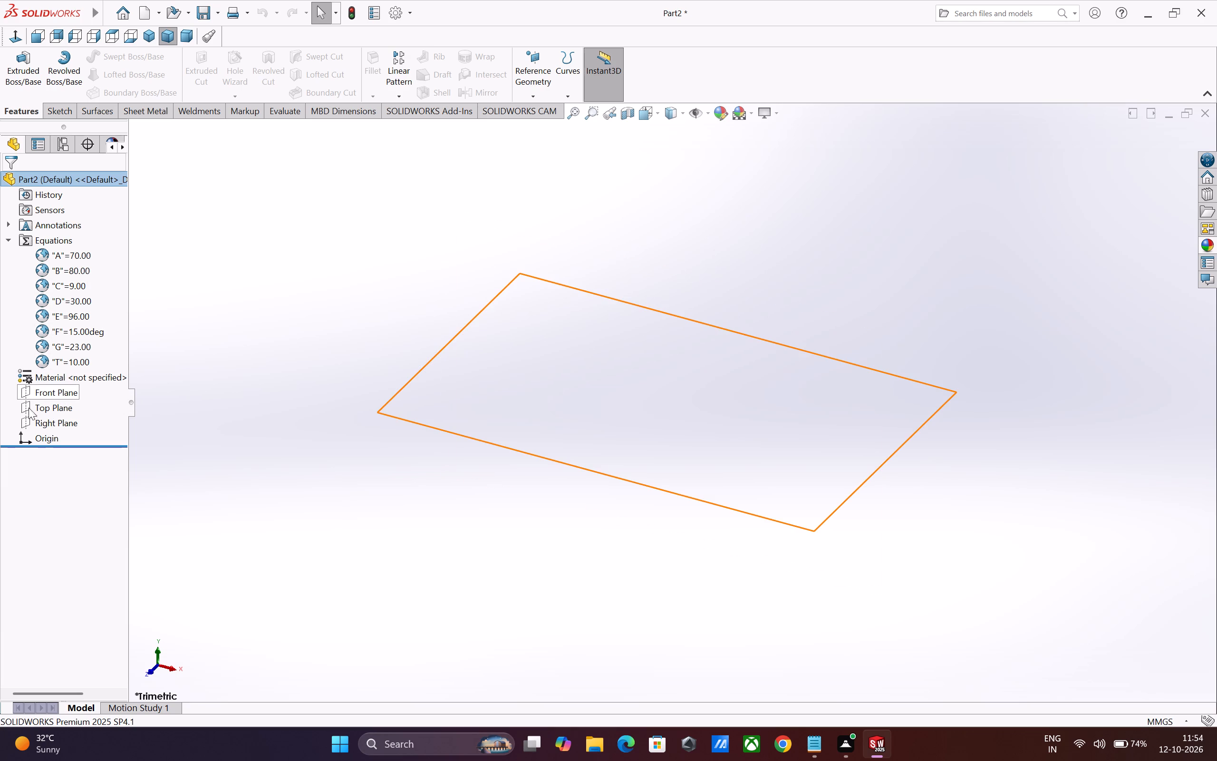
On the Top Plane, sketch a horizontal centerline about 45 mm long ending at the origin and a vertical one about 50 mm long down from it.
left_click(58, 408)
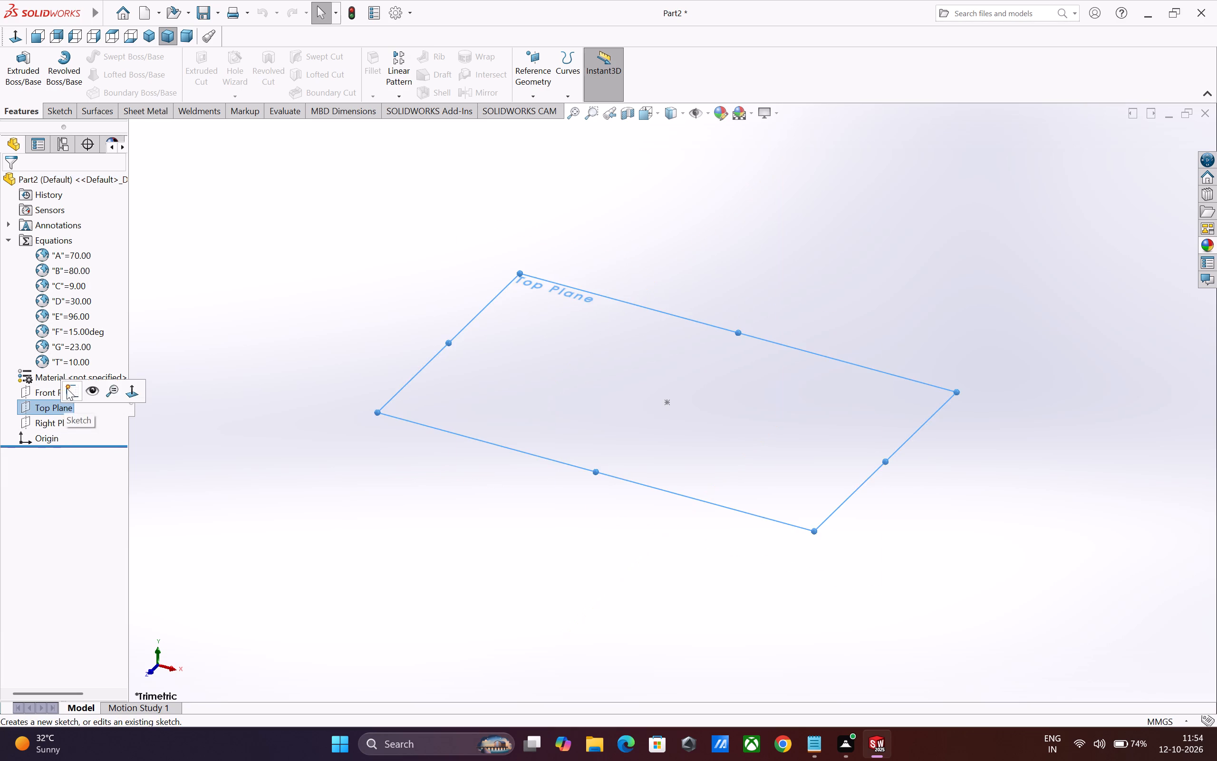
left_click(67, 388)
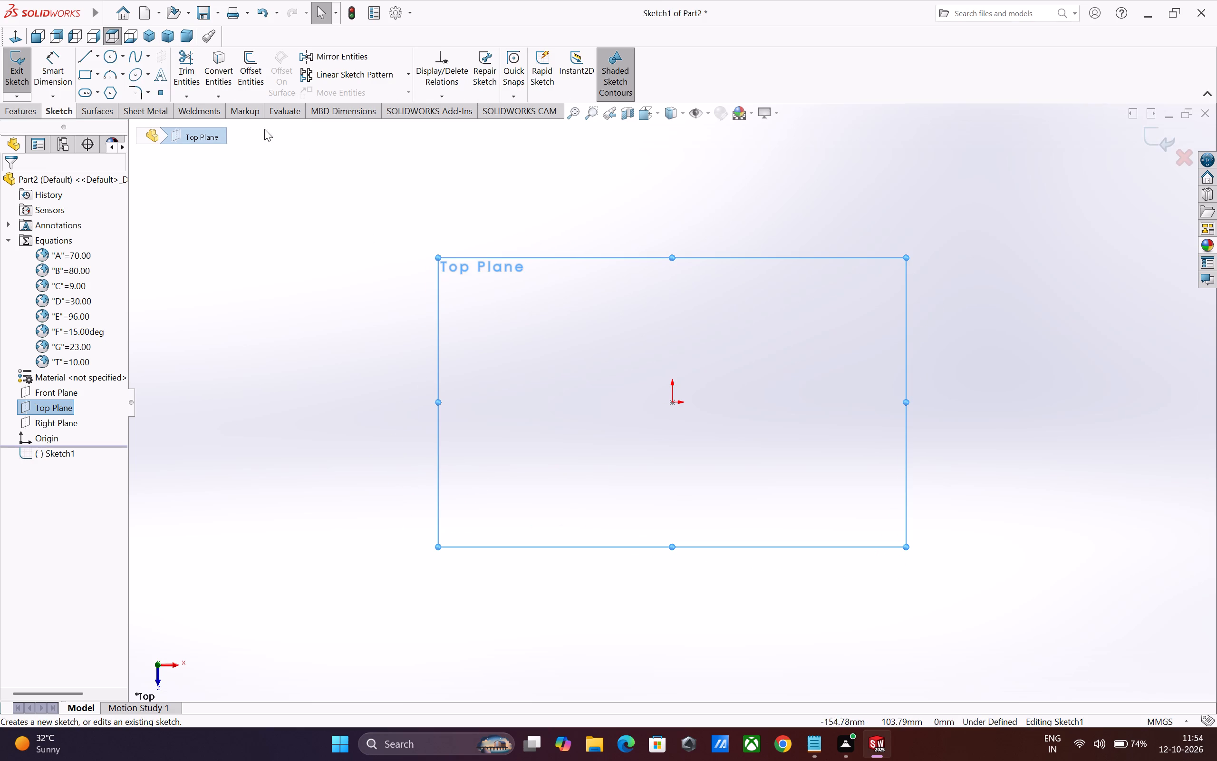
left_click(99, 55)
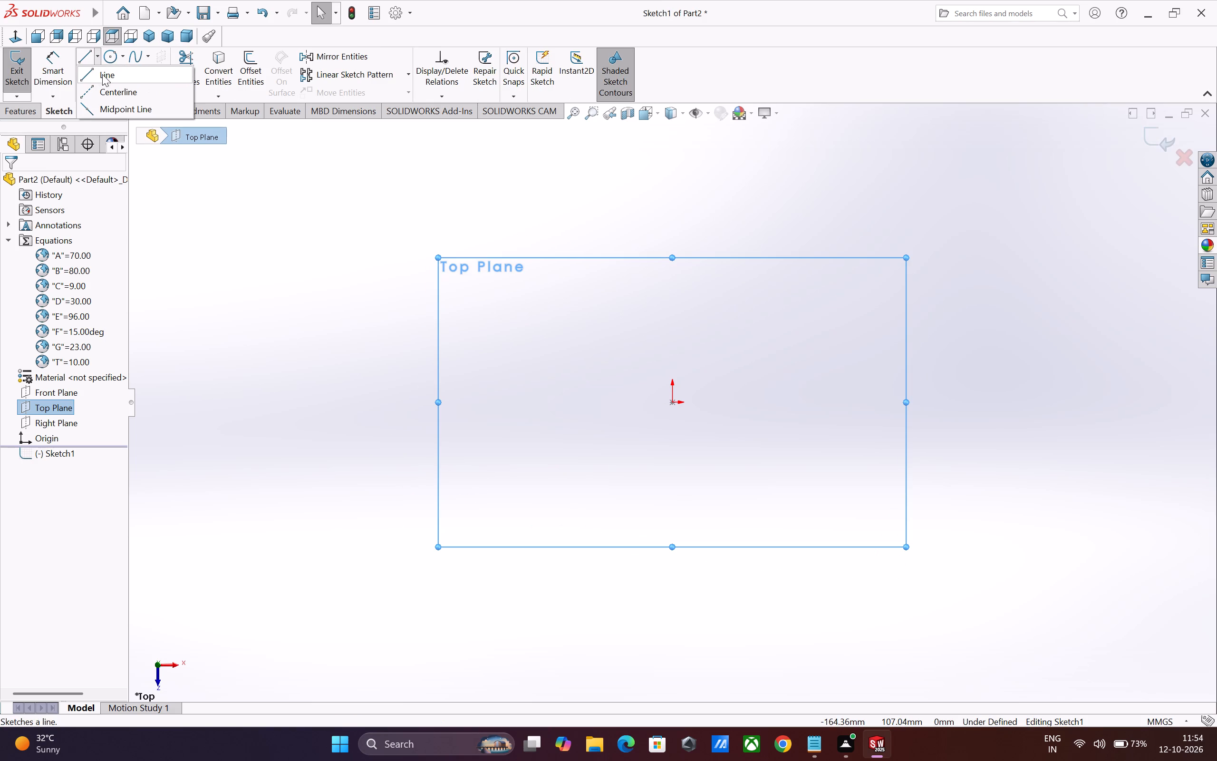
left_click(105, 92)
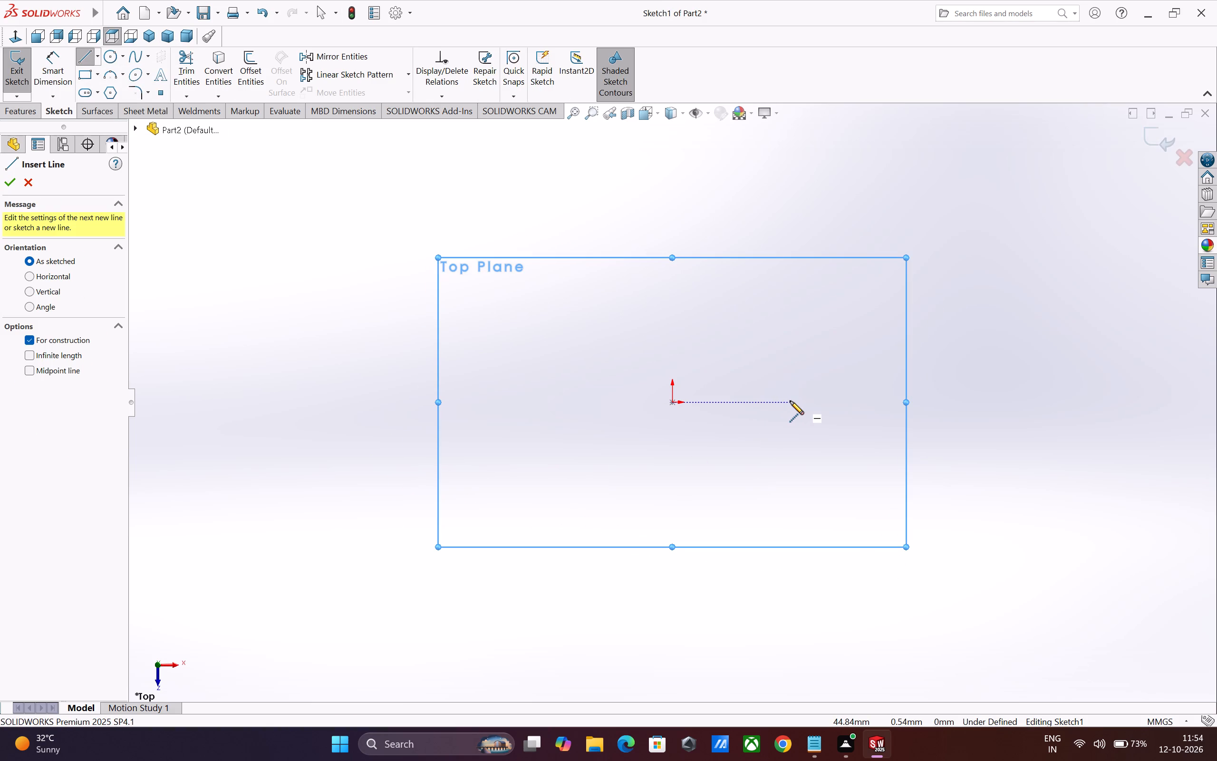
left_click(791, 401)
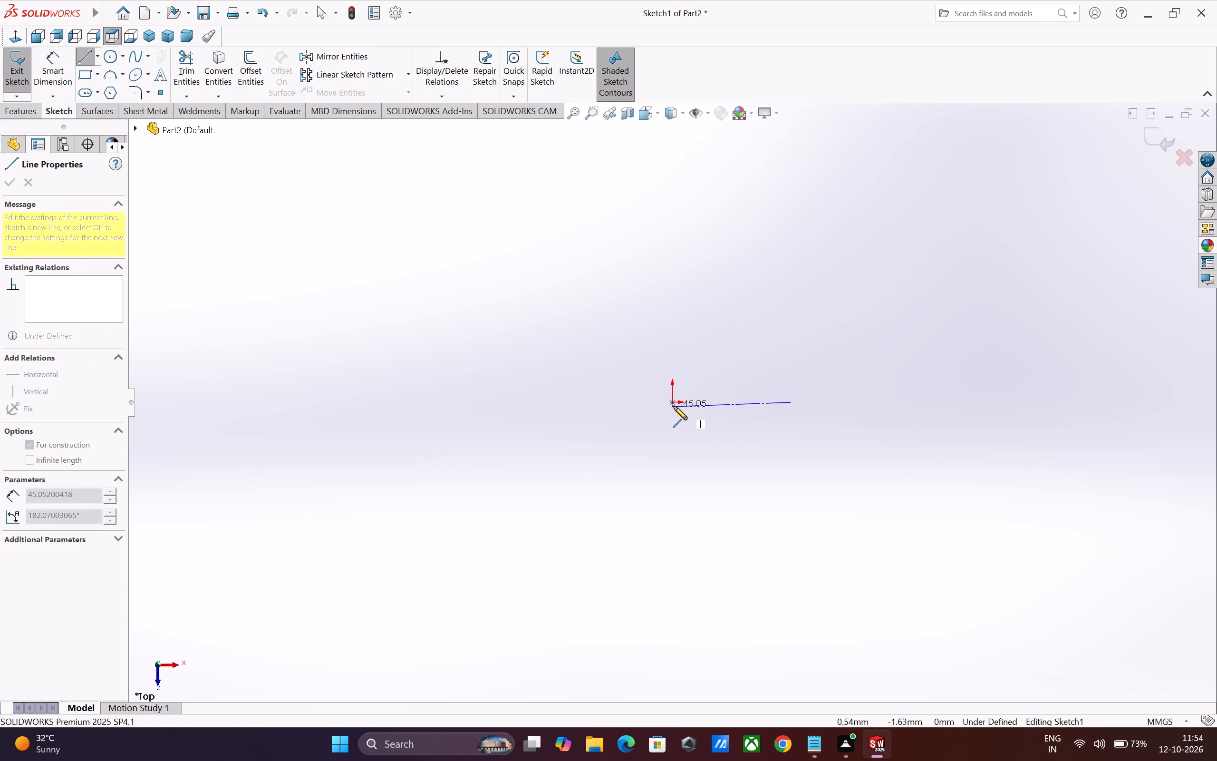
left_click(673, 404)
left_click(674, 533)
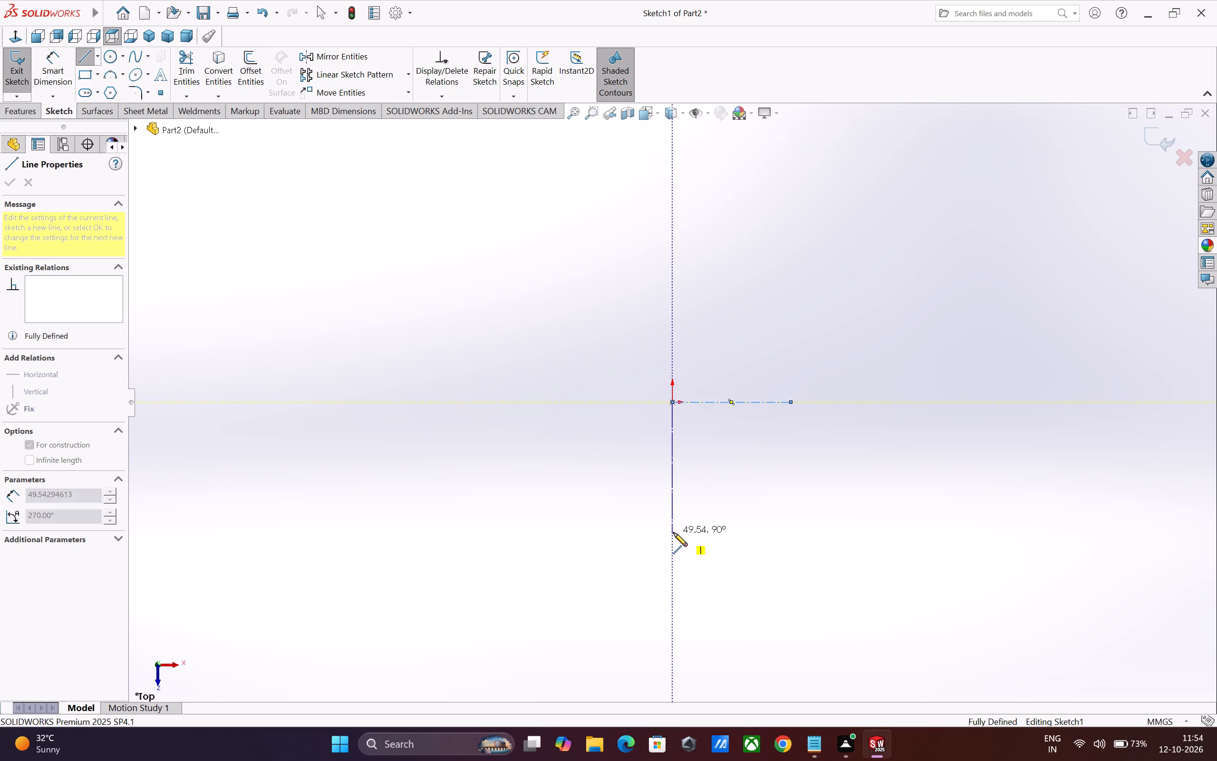
key("Escape")
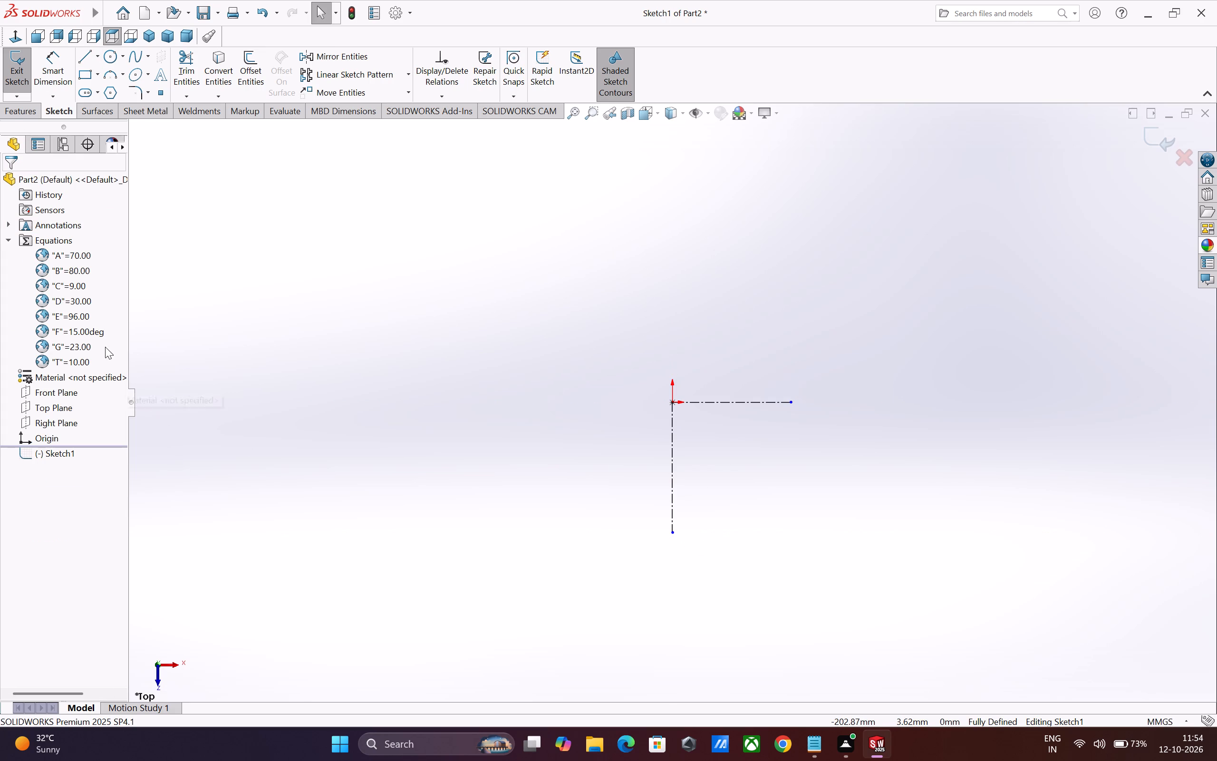
Sketch a horizontal line about 52 mm long through the vertical centerline's lower end, continuing into a tangent arc of about 22 mm radius and a 67 mm upward line.
left_click(84, 57)
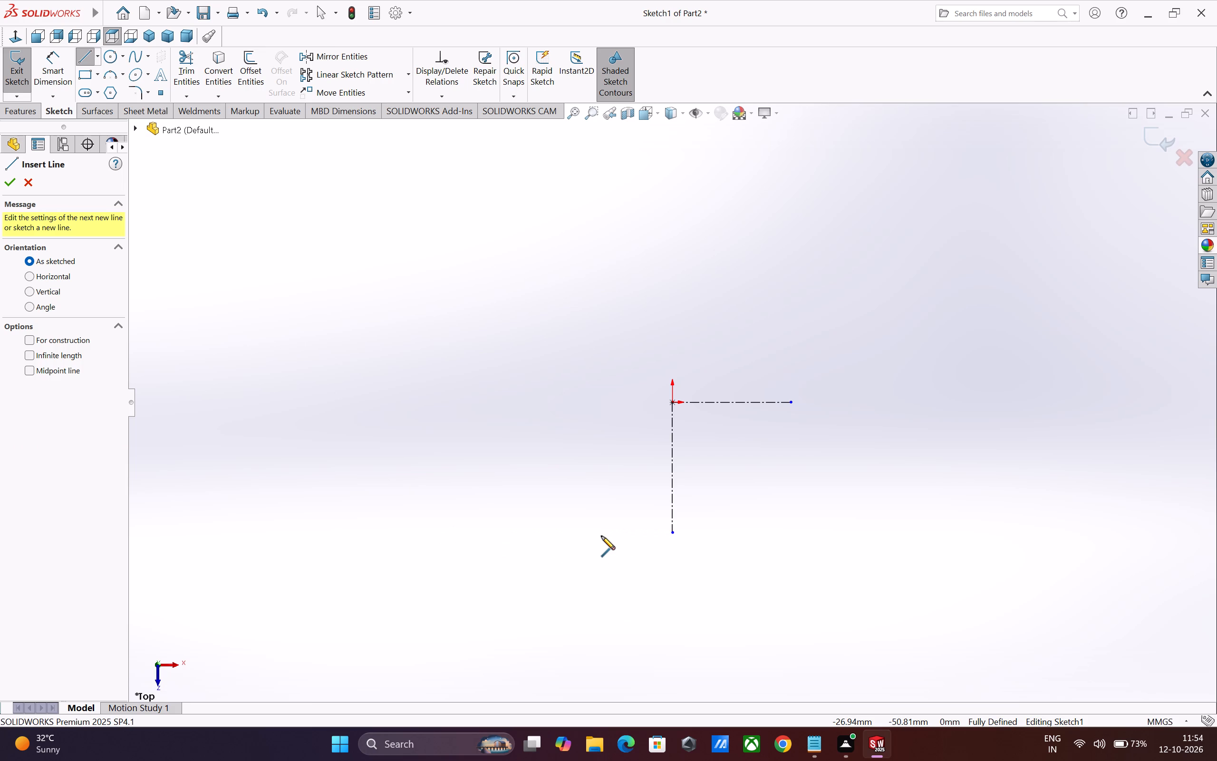
left_click(601, 534)
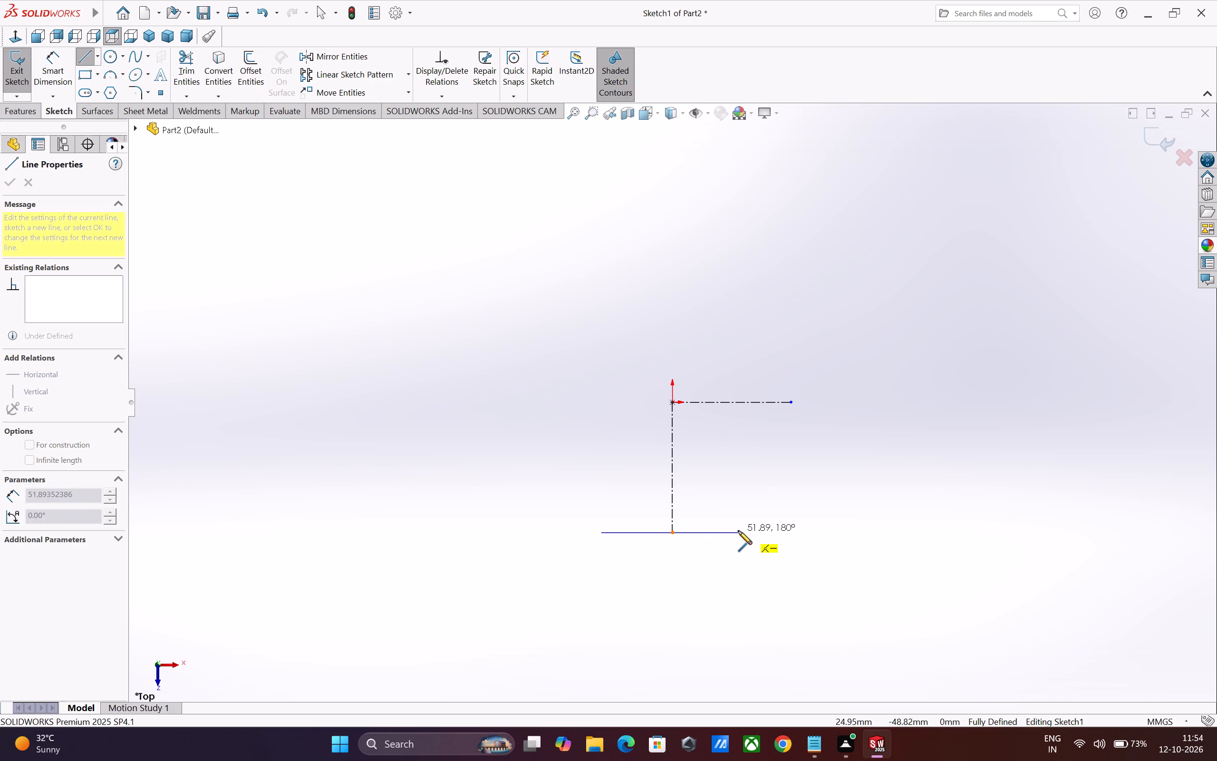
left_click(740, 530)
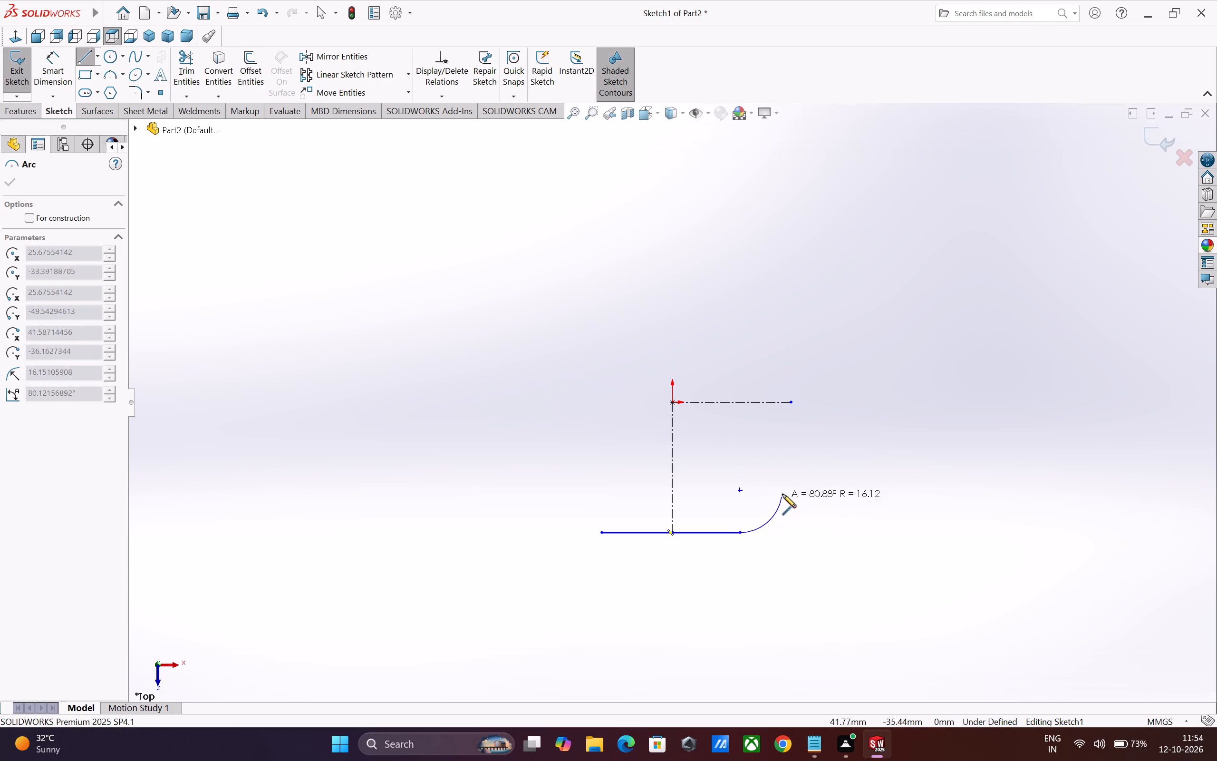
left_click(796, 473)
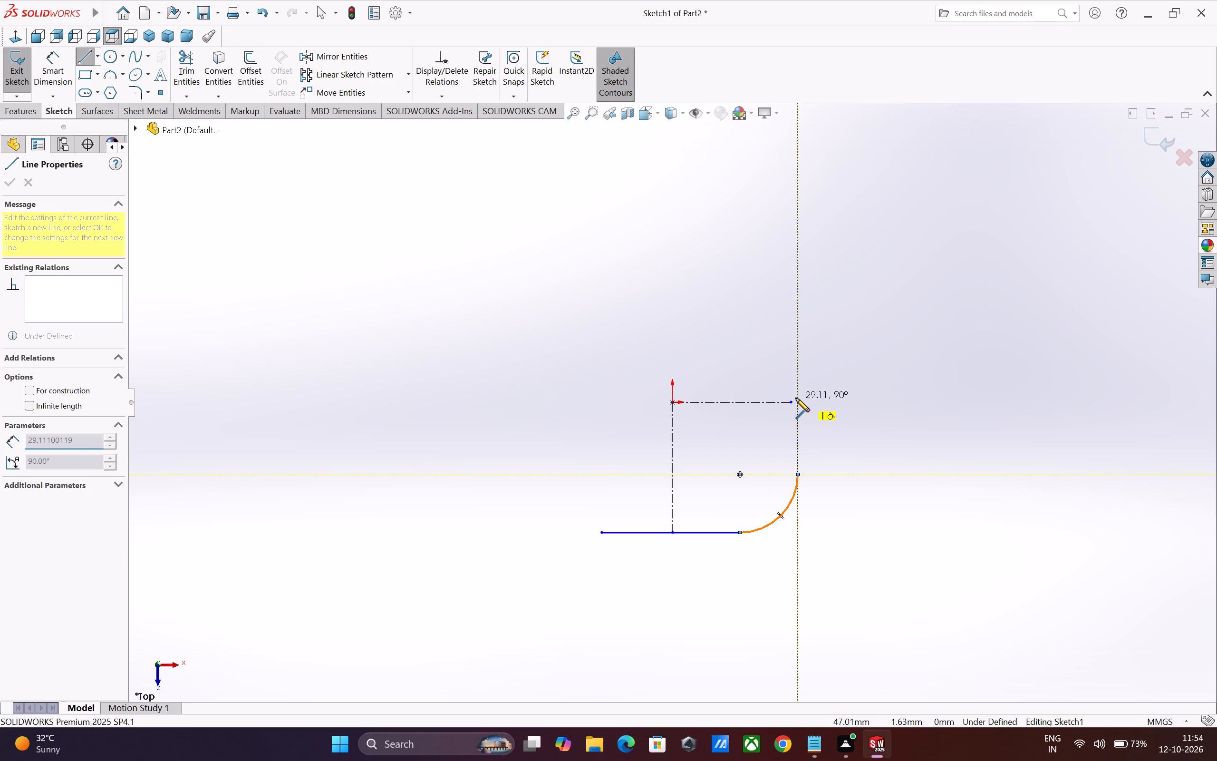
left_click(800, 299)
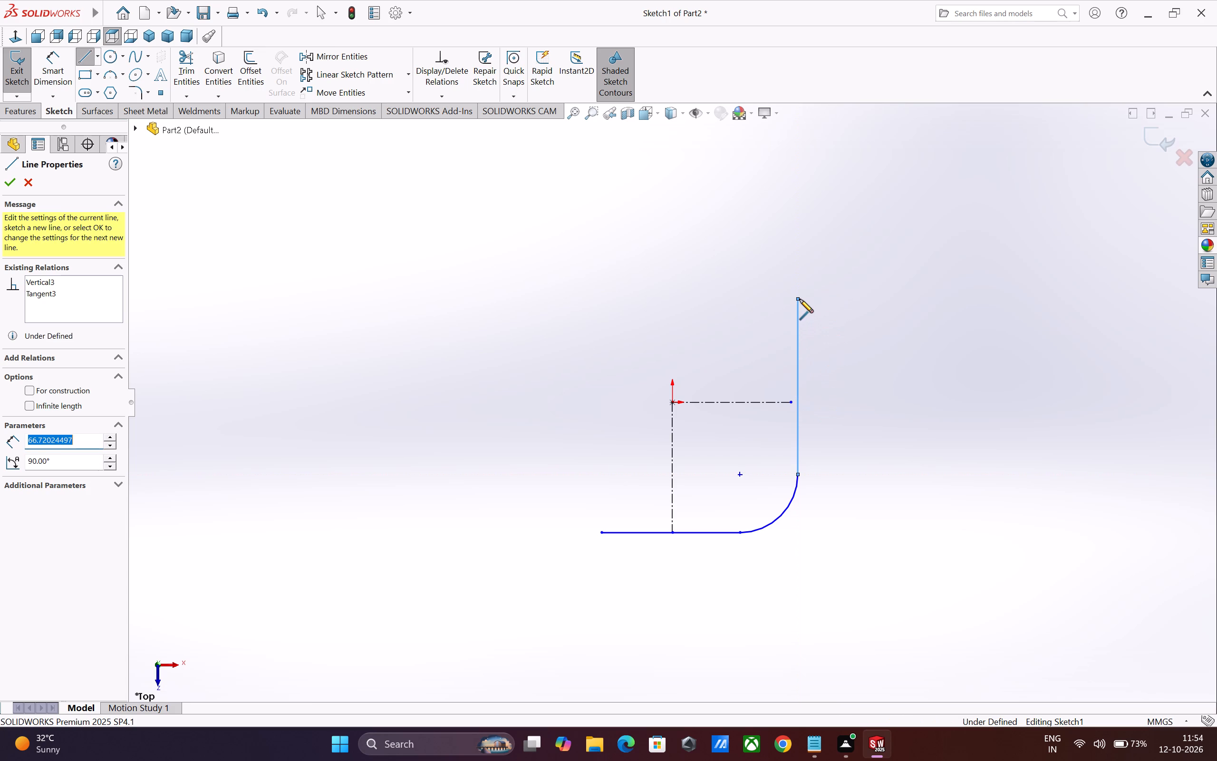
key("Escape")
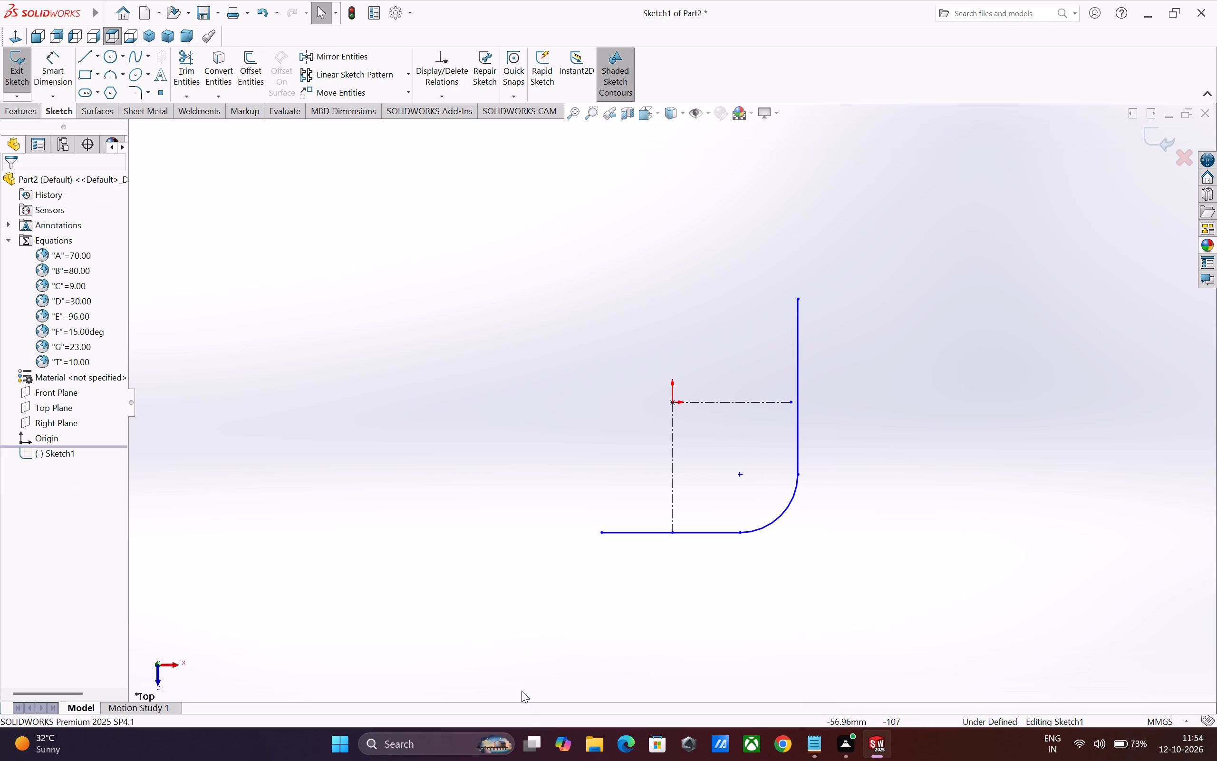
key("Escape")
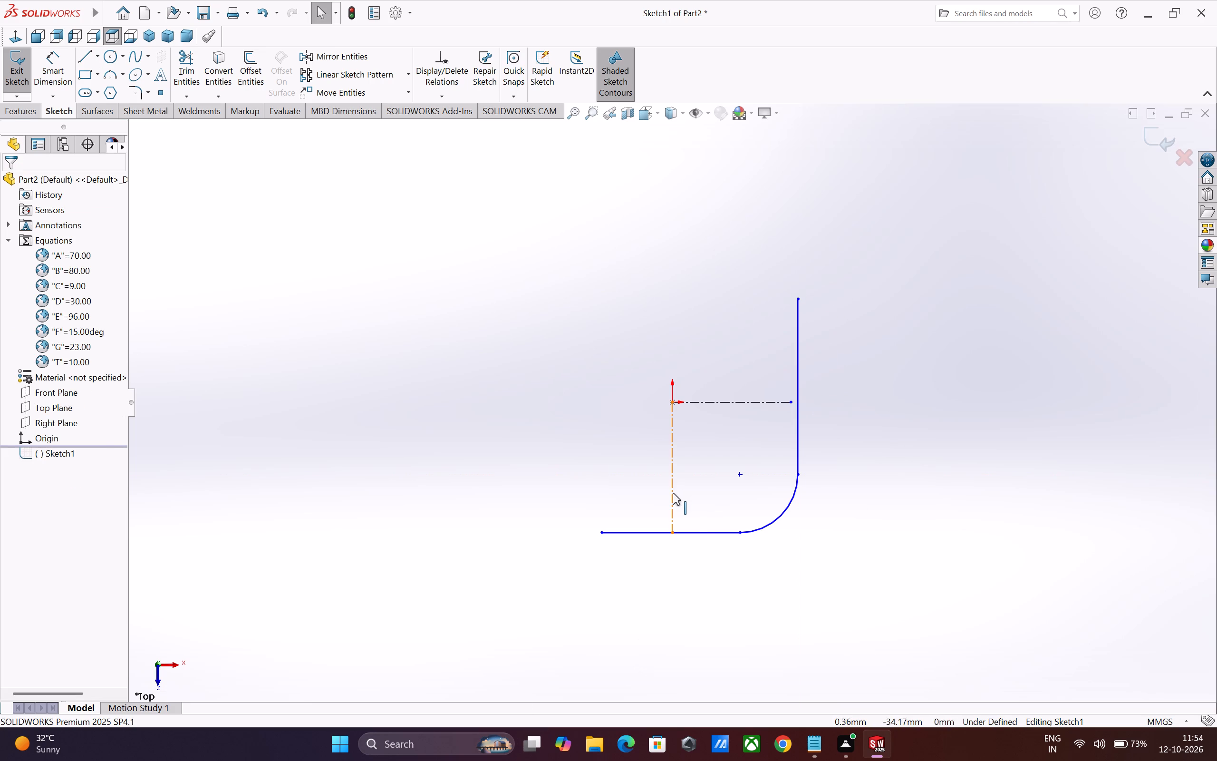
Add a perpendicular relation between the vertical centerline and the bottom horizontal line.
left_click(673, 493)
left_click(695, 534, "ctrl")
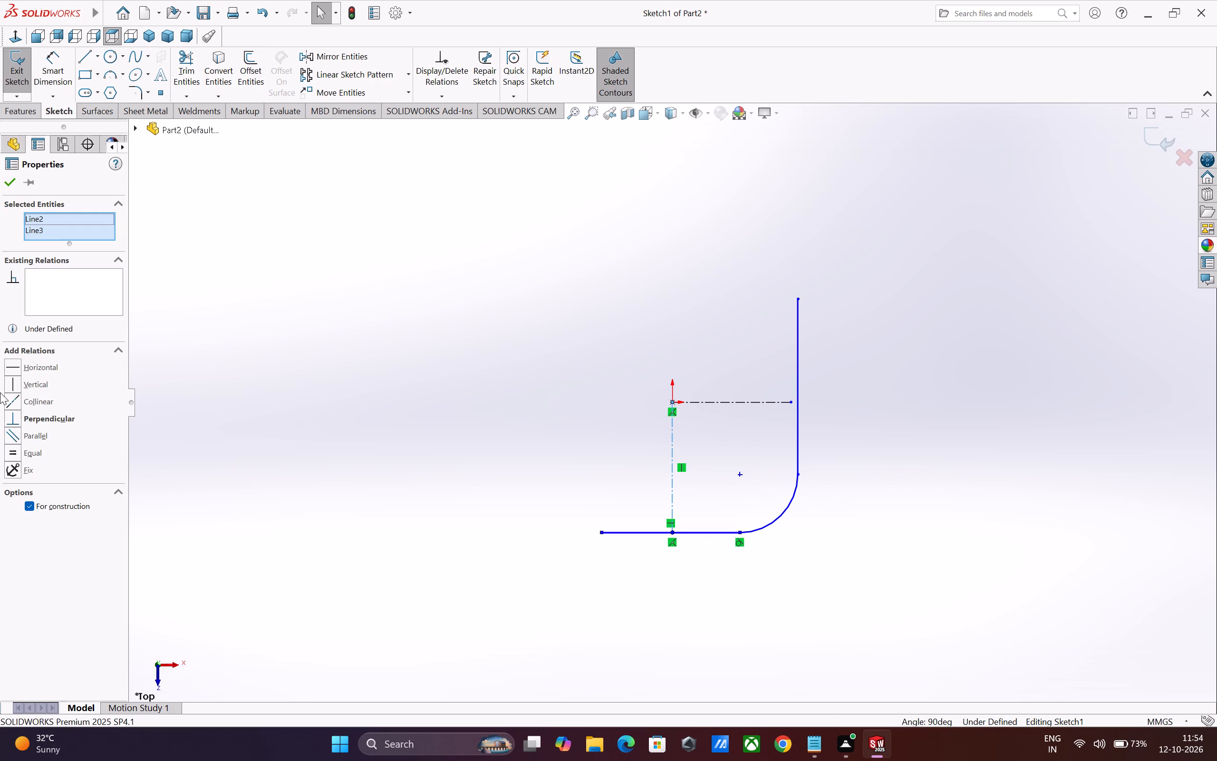
left_click(14, 417)
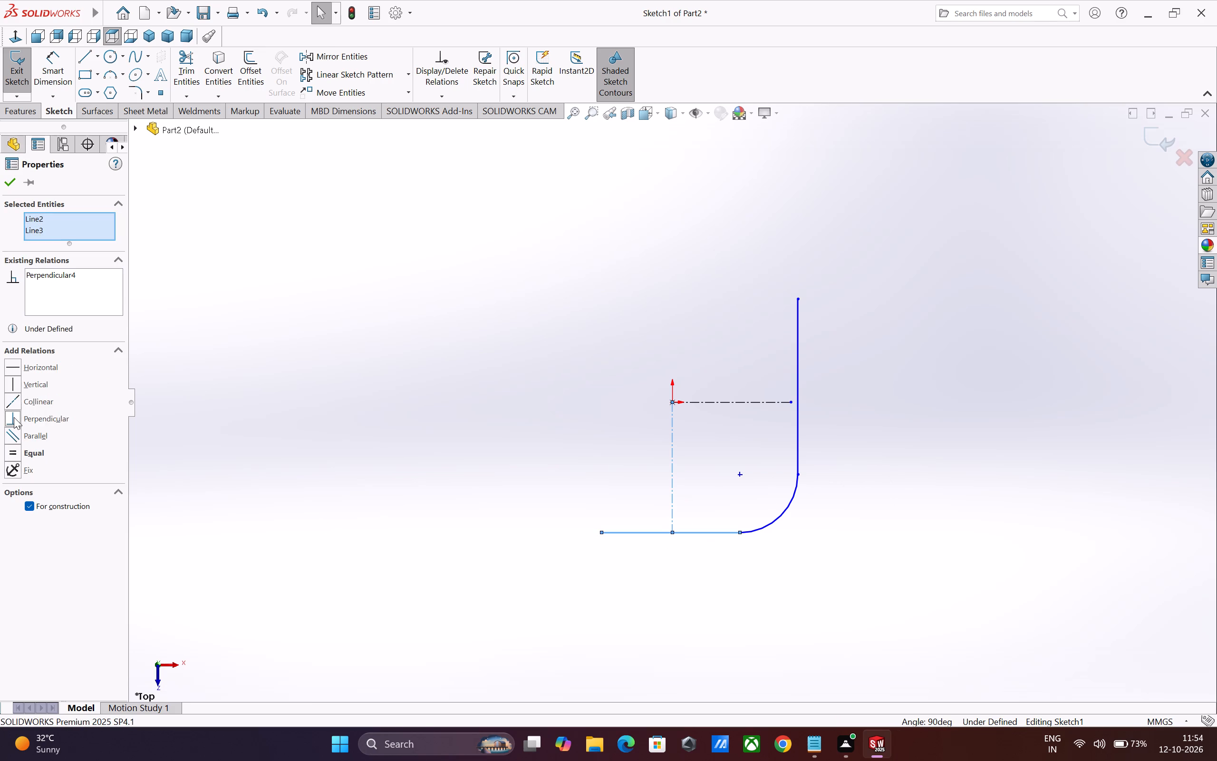
left_click(14, 417)
left_click(10, 182)
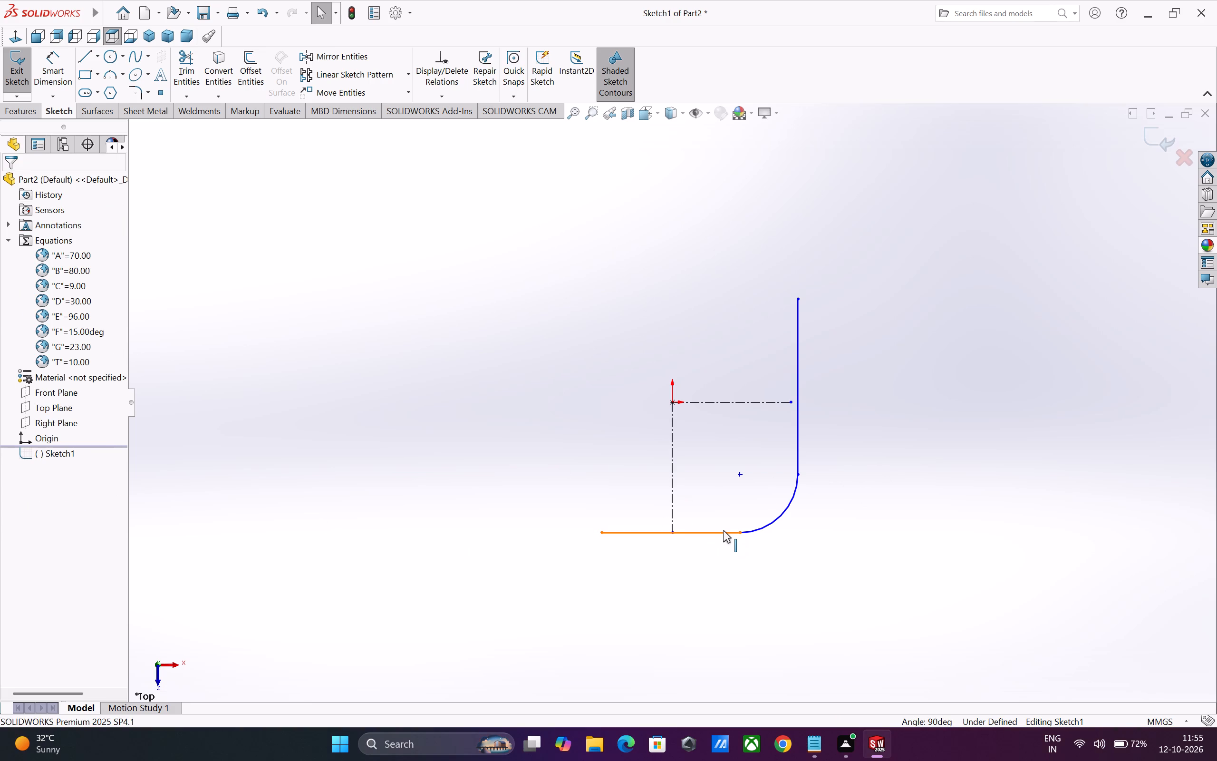
Apply tangent relations between the corner arc and both the bottom line and the vertical profile line.
left_click(723, 530)
left_click(753, 530, "ctrl")
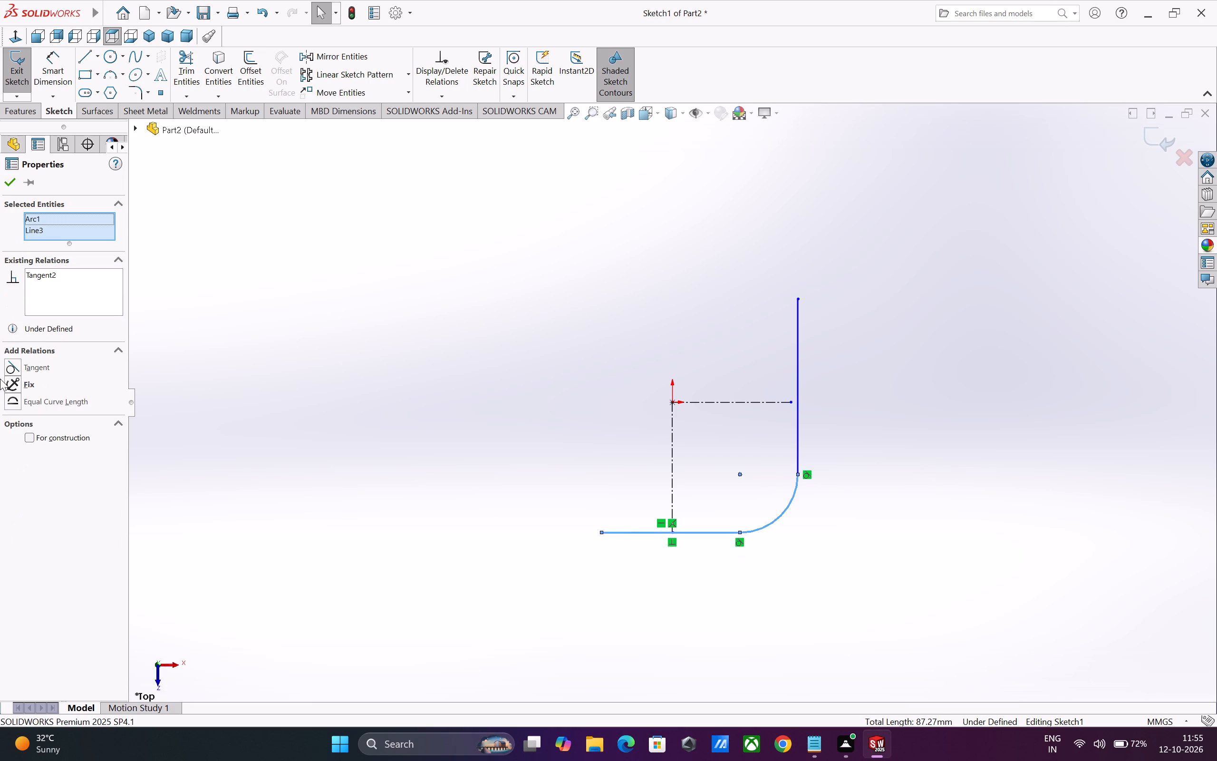
left_click(10, 363)
left_click(9, 185)
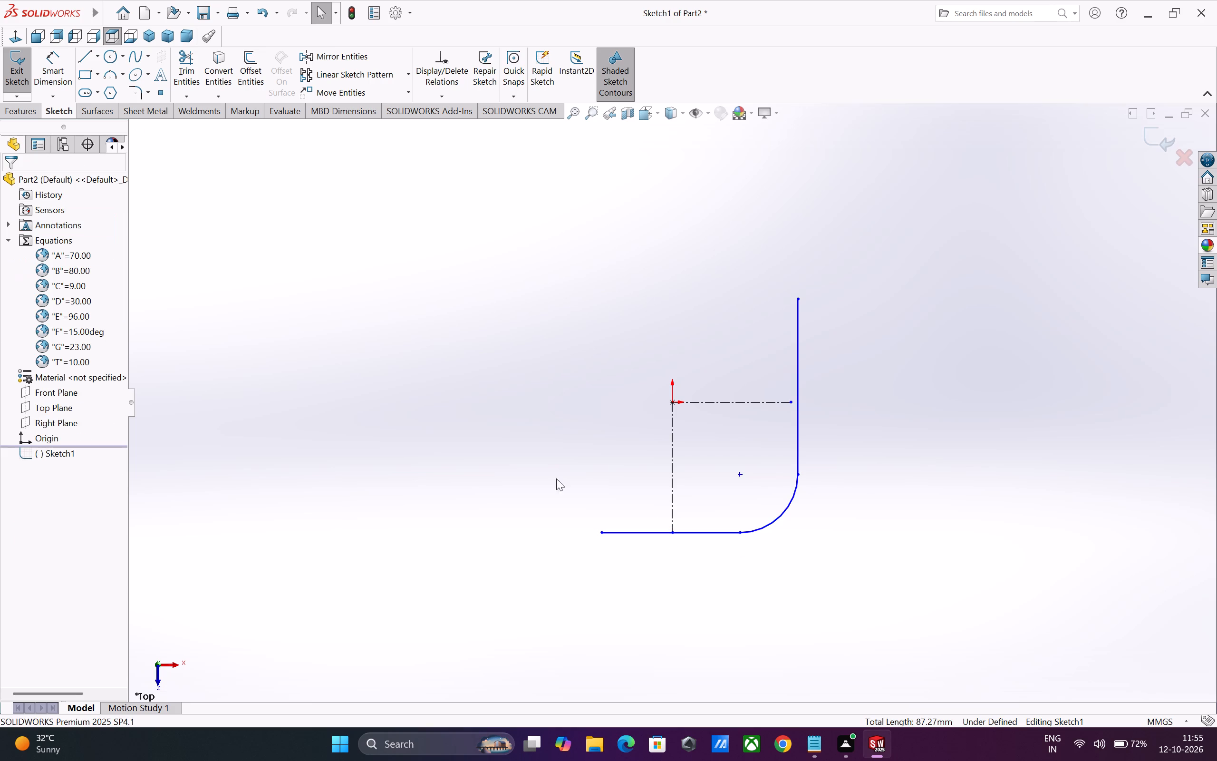
left_click(787, 507, "ctrl")
left_click(798, 449, "ctrl")
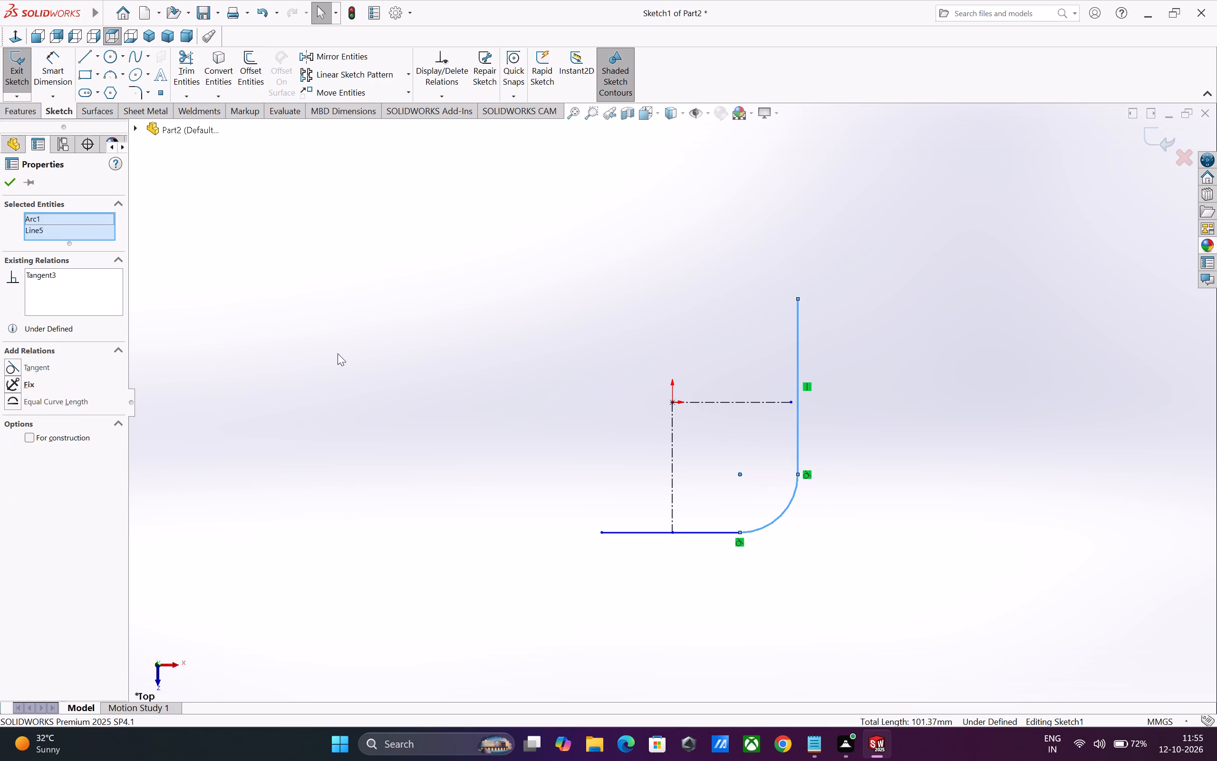
left_click(17, 363)
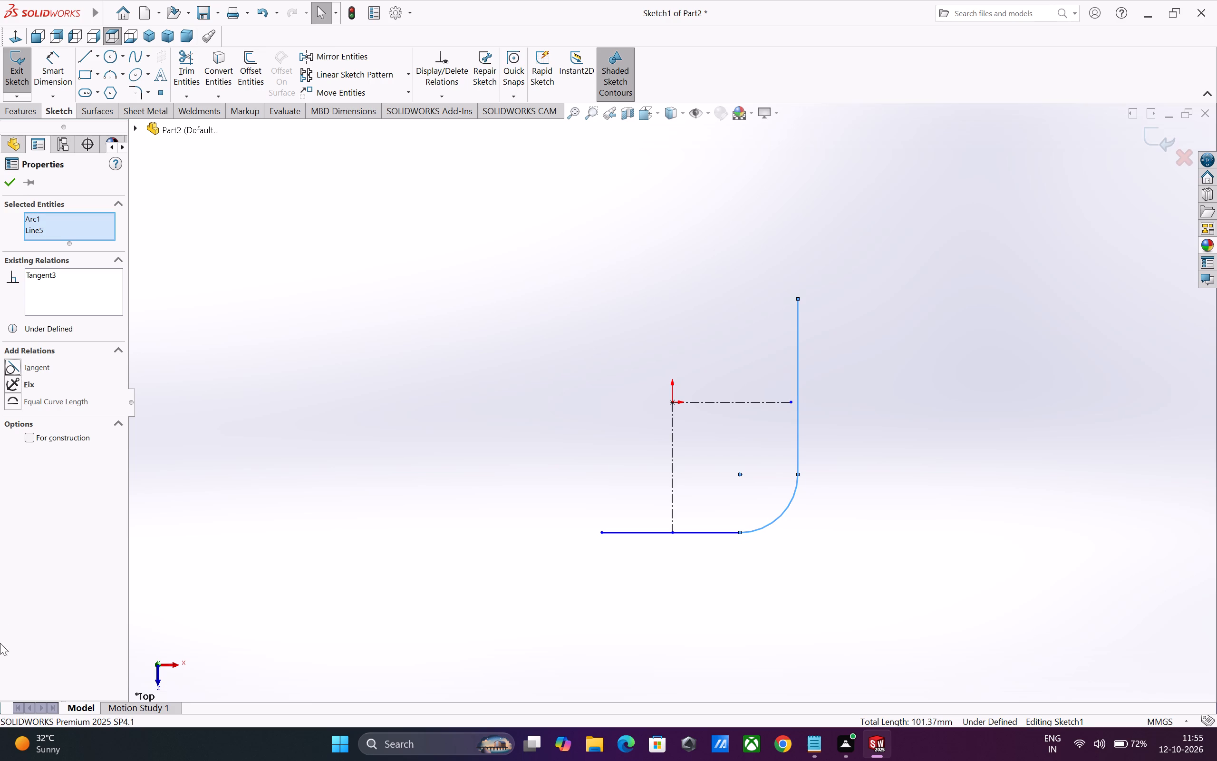
left_click(14, 184)
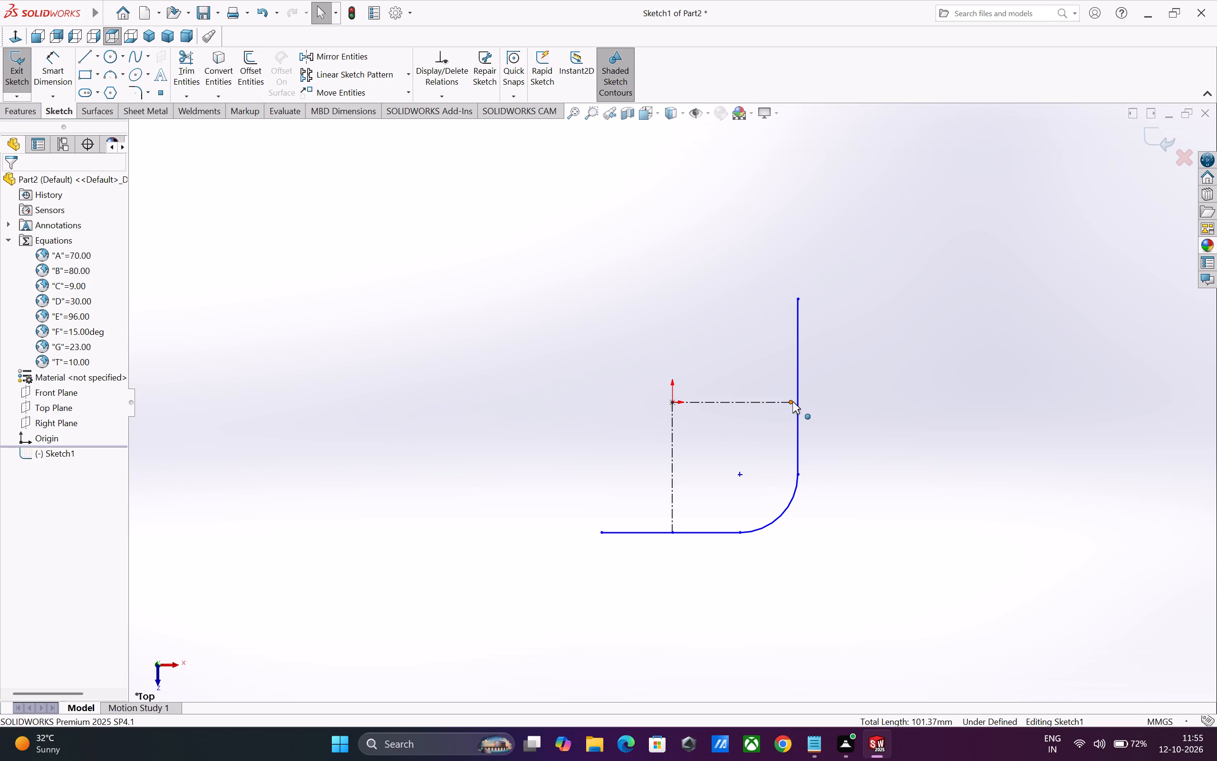
Make the horizontal centerline's outer endpoint coincident with the vertical profile line.
left_click(792, 401)
left_click(798, 417, "ctrl")
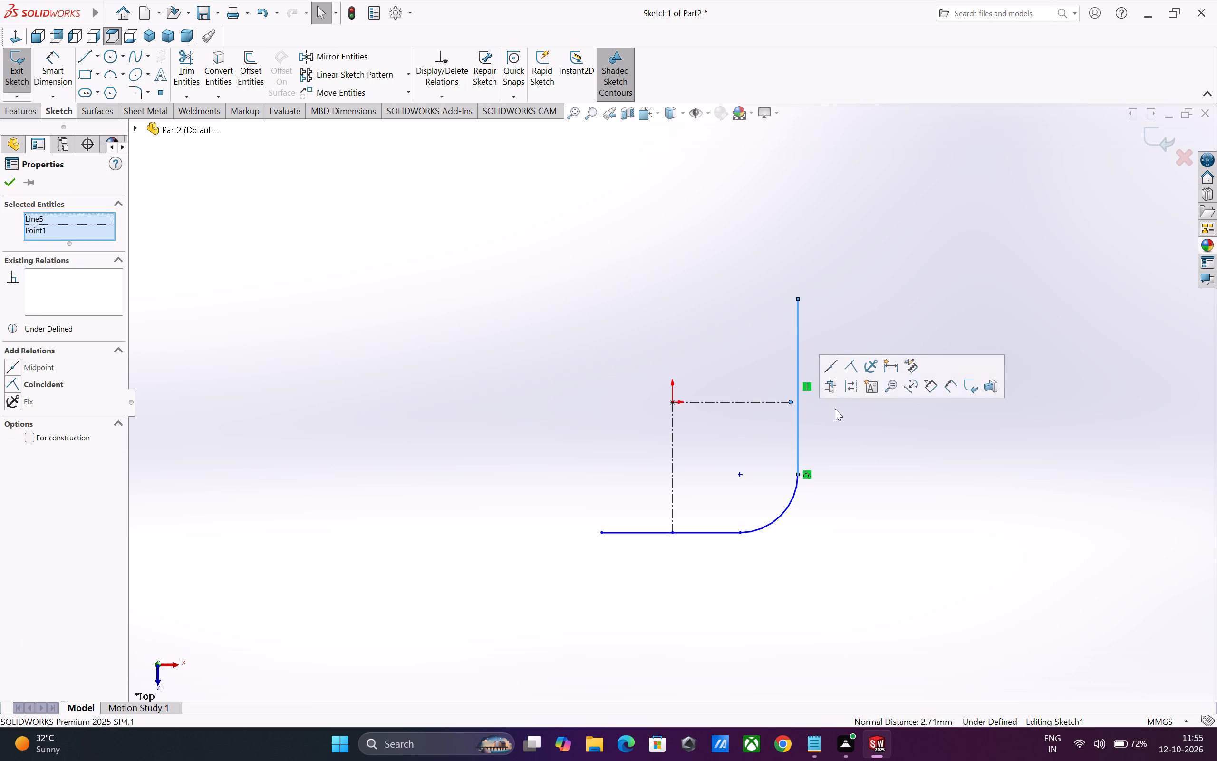
left_click(849, 366)
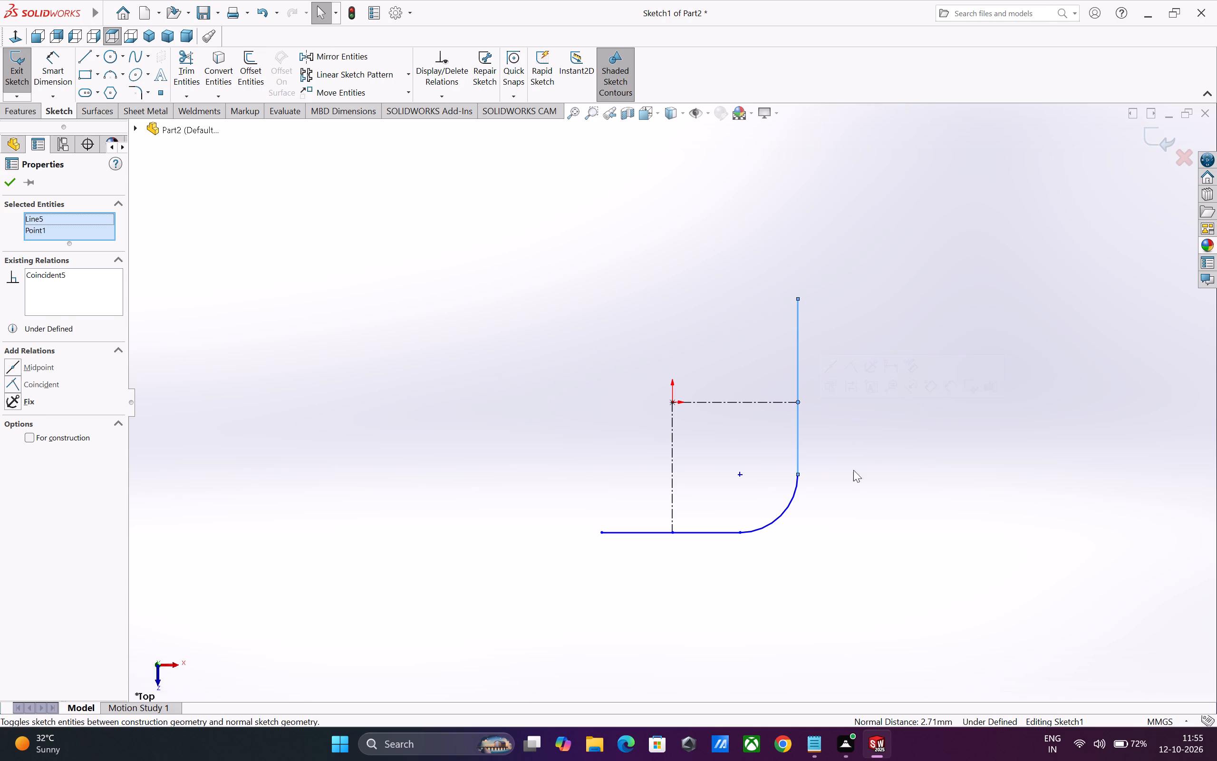
left_click(853, 497)
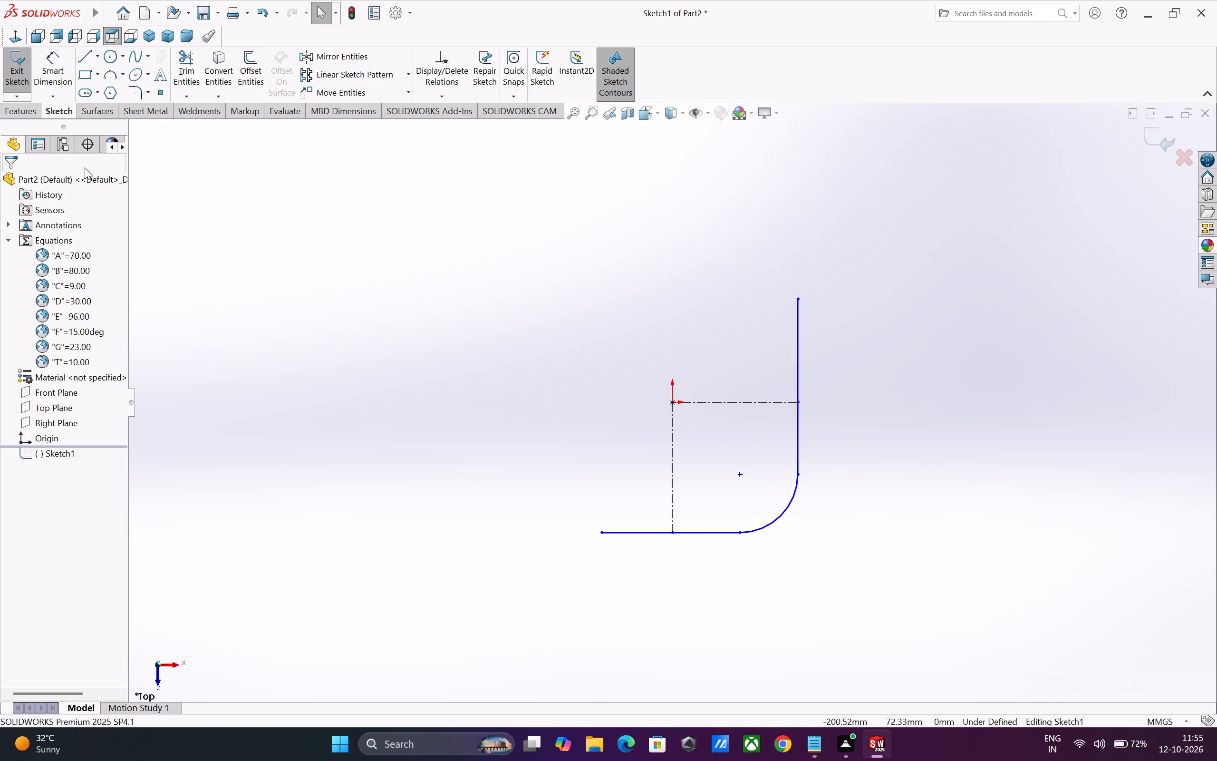
Draw two centerlines about 22 mm long from the corner arc's lower end to its center and across to its upper end.
left_click(98, 58)
left_click(105, 89)
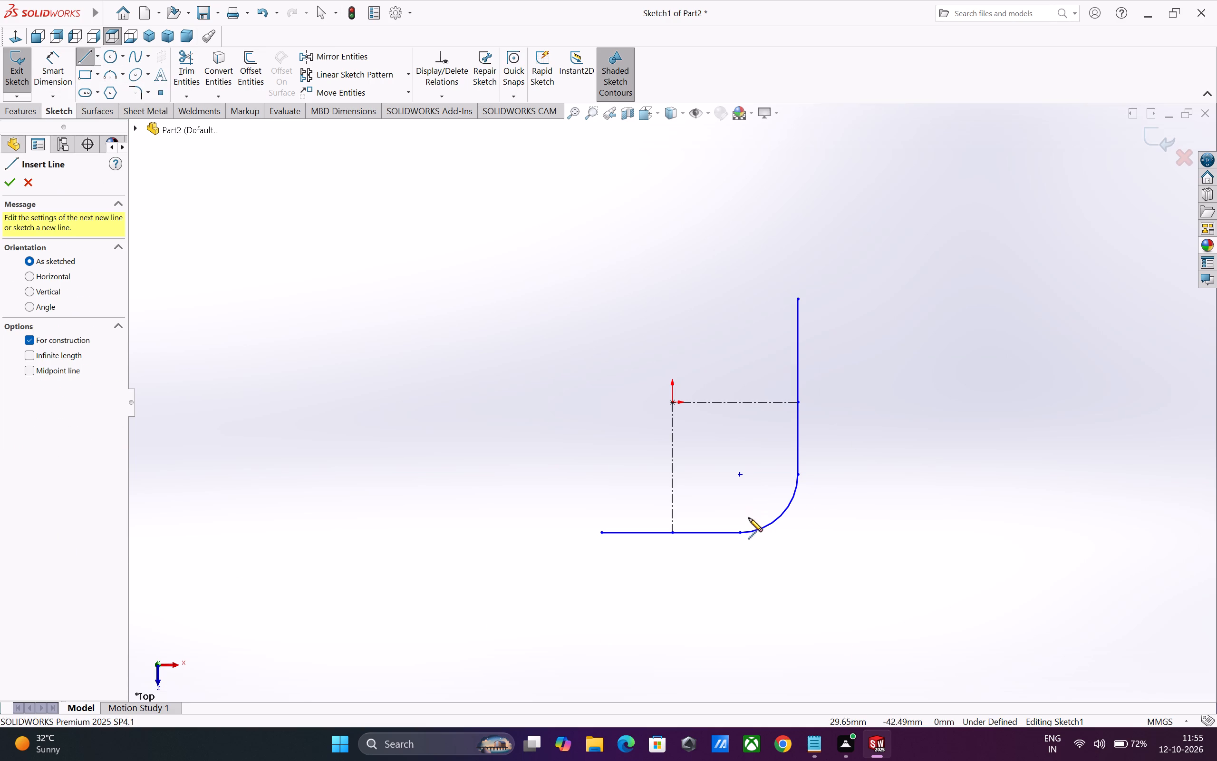
left_click(741, 534)
left_click(743, 474)
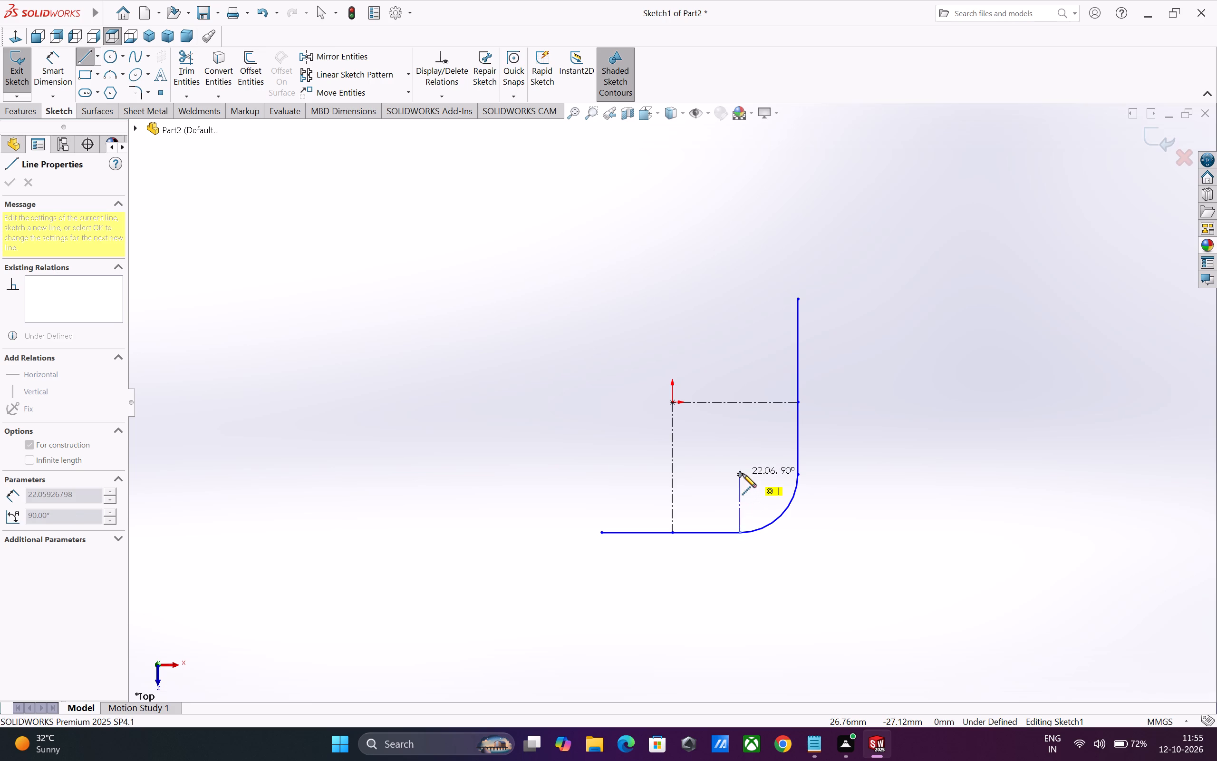
left_click(797, 472)
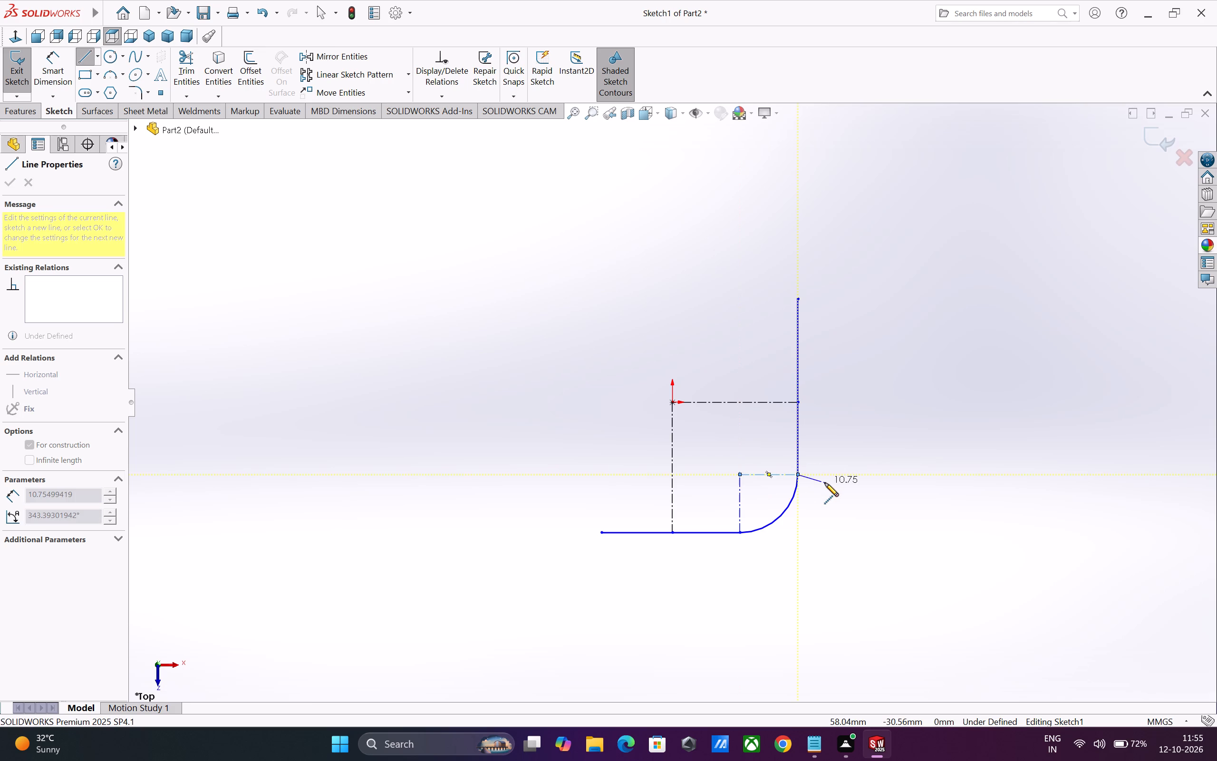
key("Escape")
key("grave")
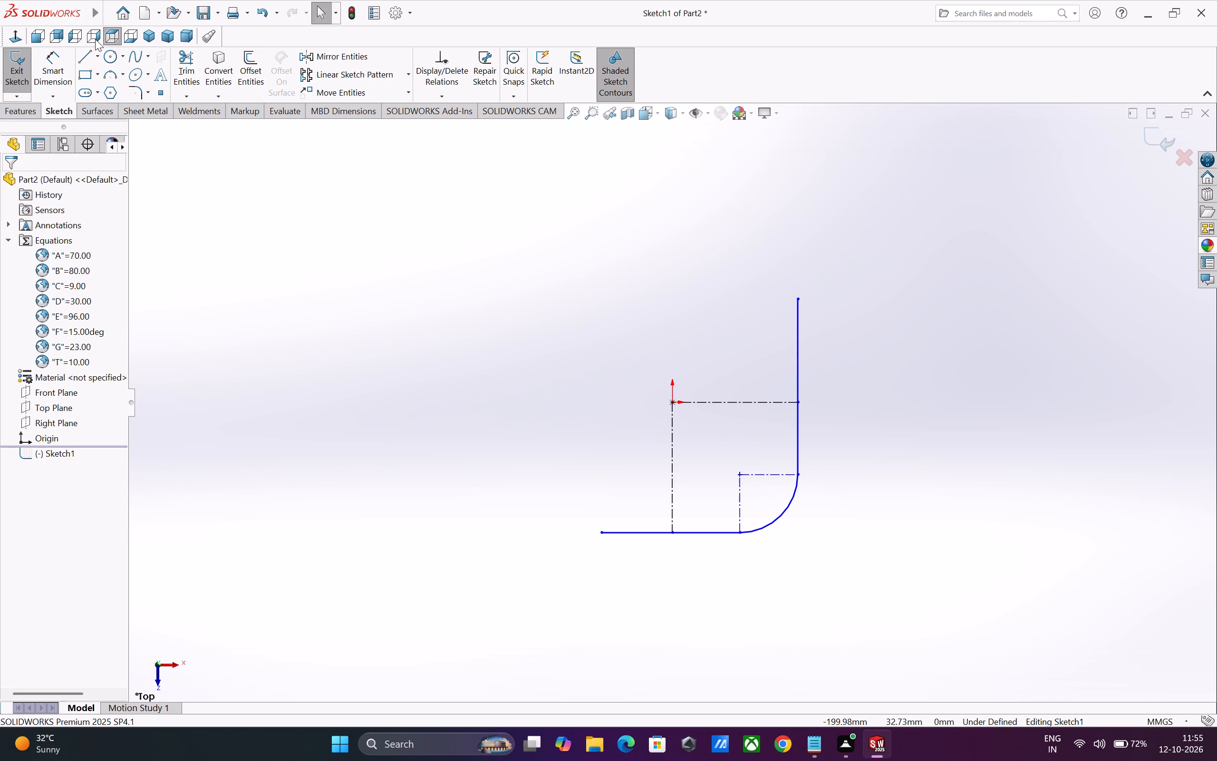
Draw a vertical centerline about 41 mm long up from the free left end of the bottom line.
left_click(100, 57)
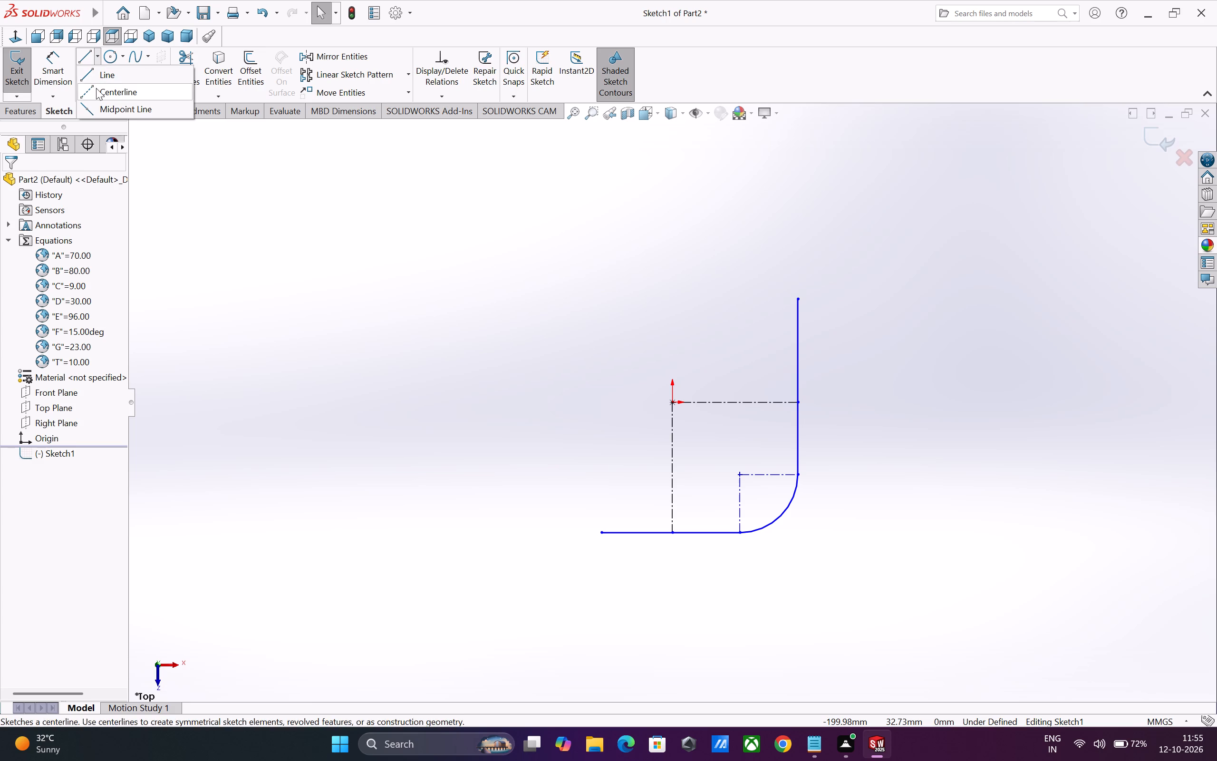
left_click(96, 88)
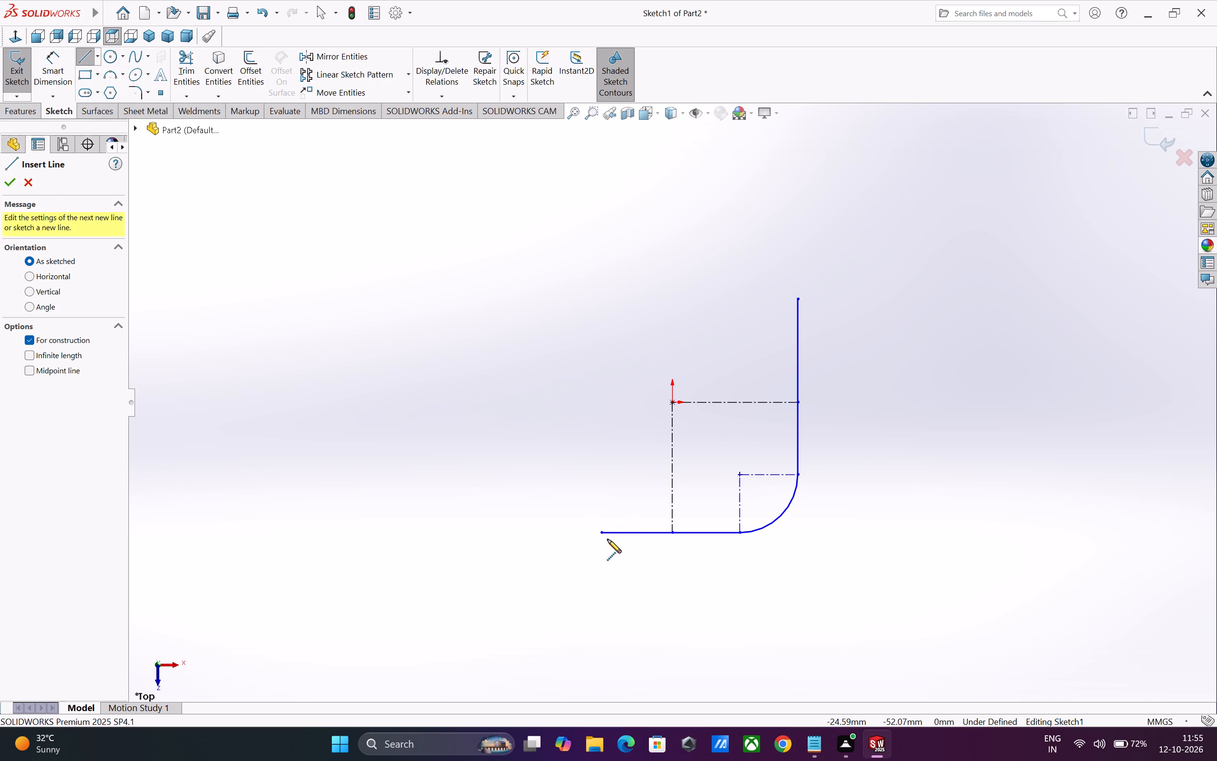
left_click(603, 535)
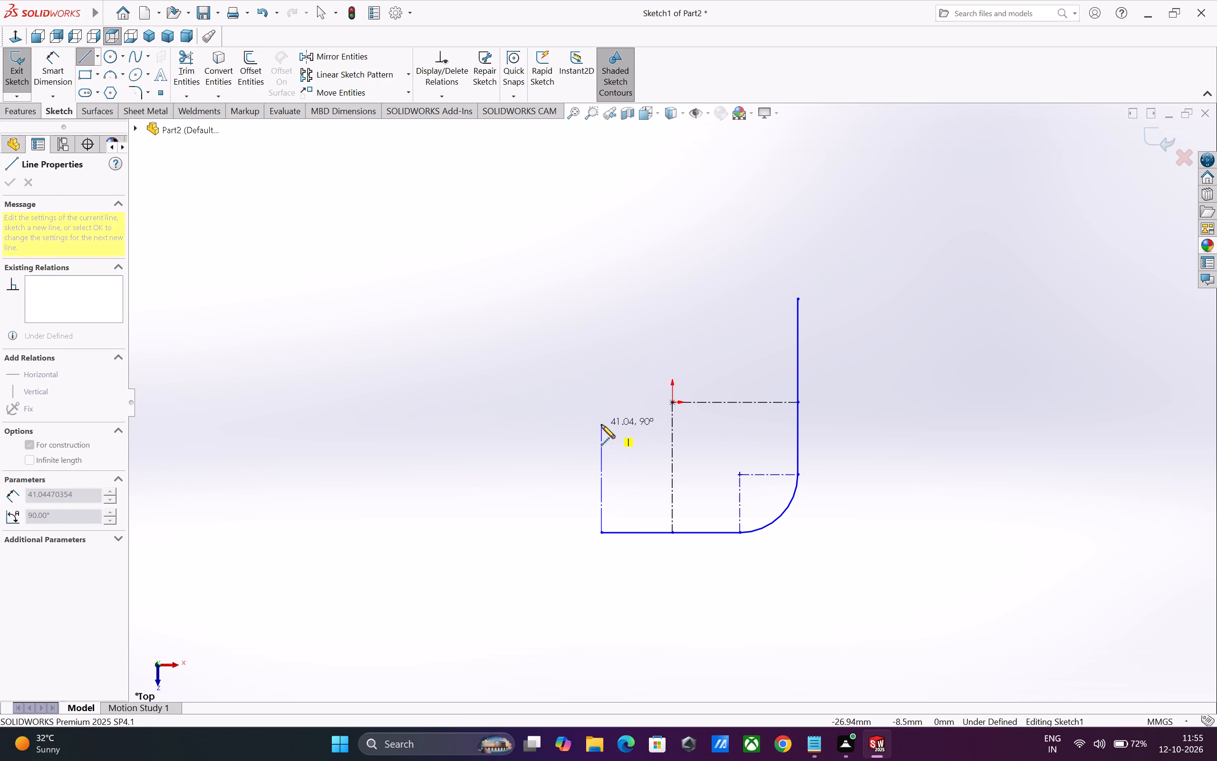
left_click(601, 425)
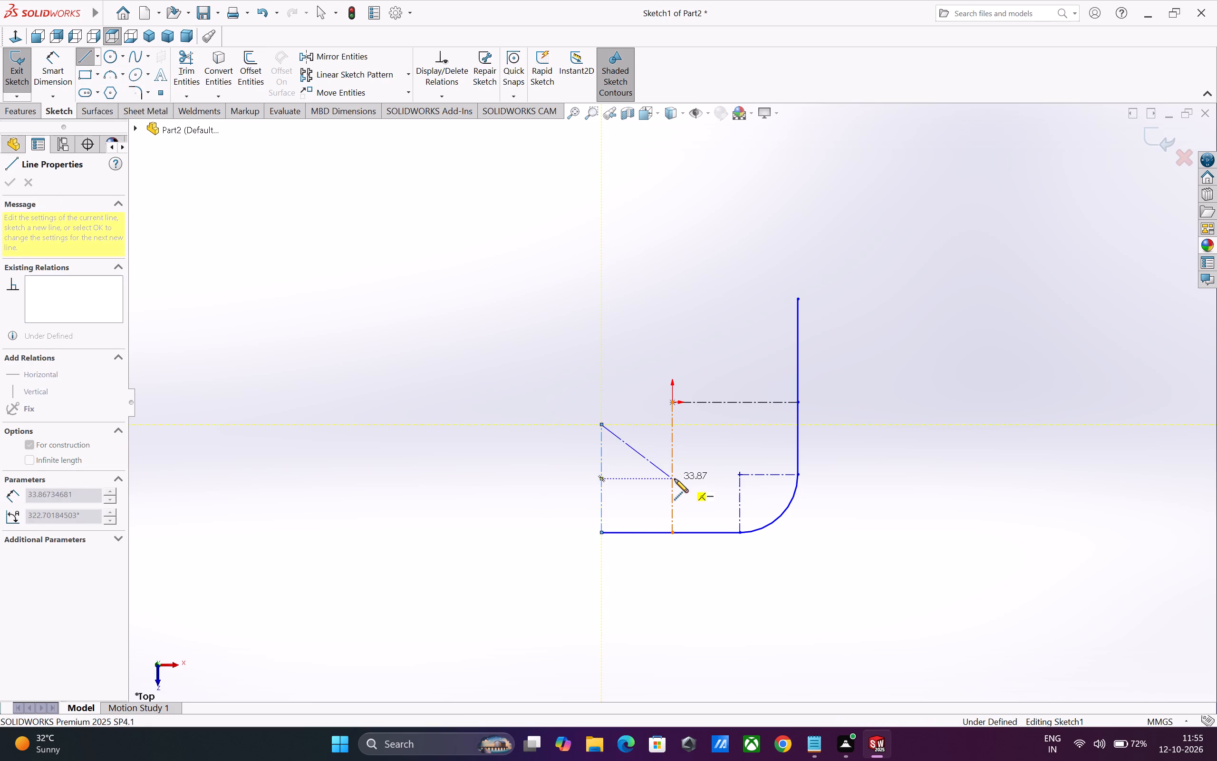
key("Escape")
From the bottom line's left end, sketch a line about 35 mm long sloping up and outward, followed by a perpendicular line about 65 mm long.
key("l")
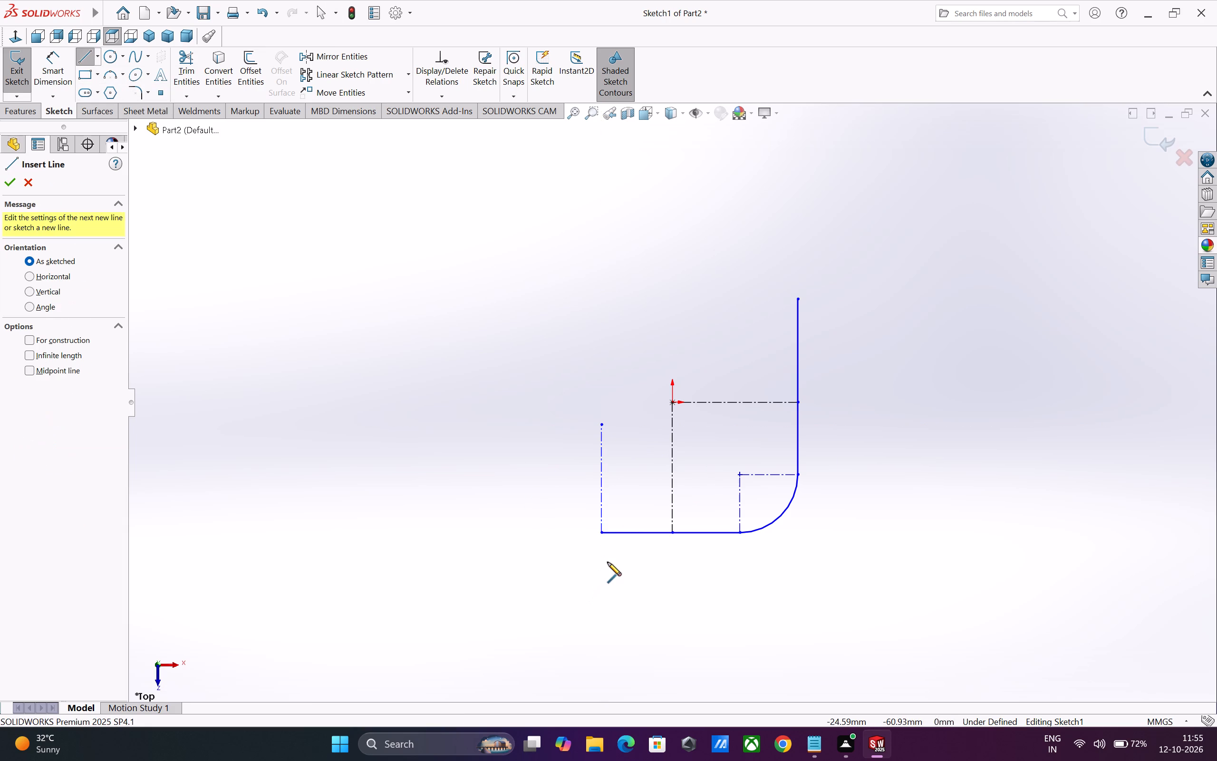
left_click(603, 534)
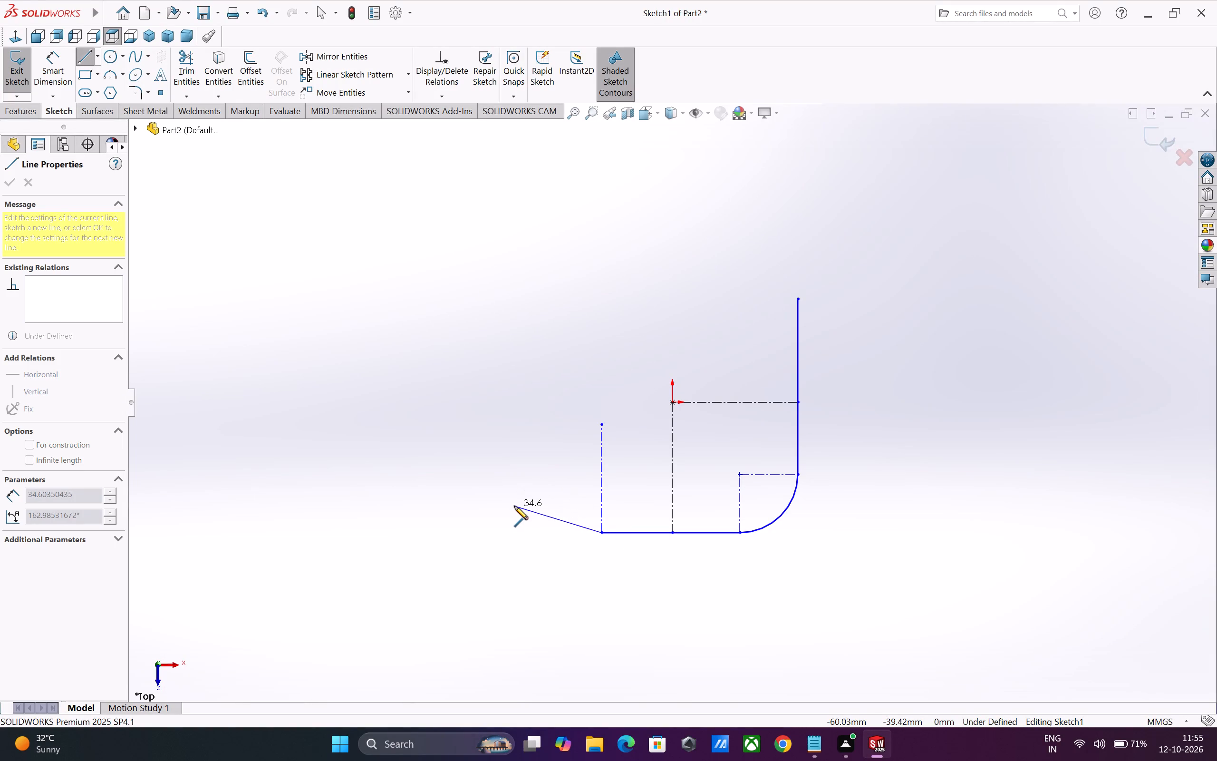
left_click(514, 506)
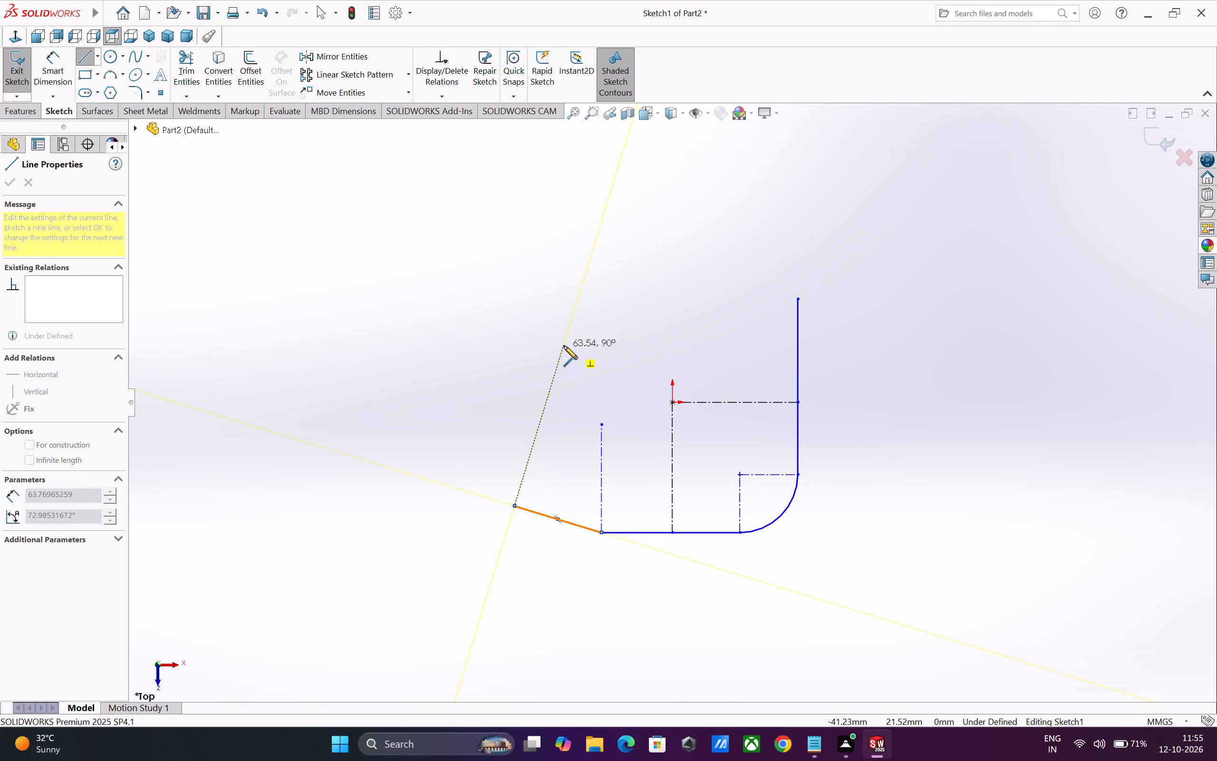
left_click(565, 342)
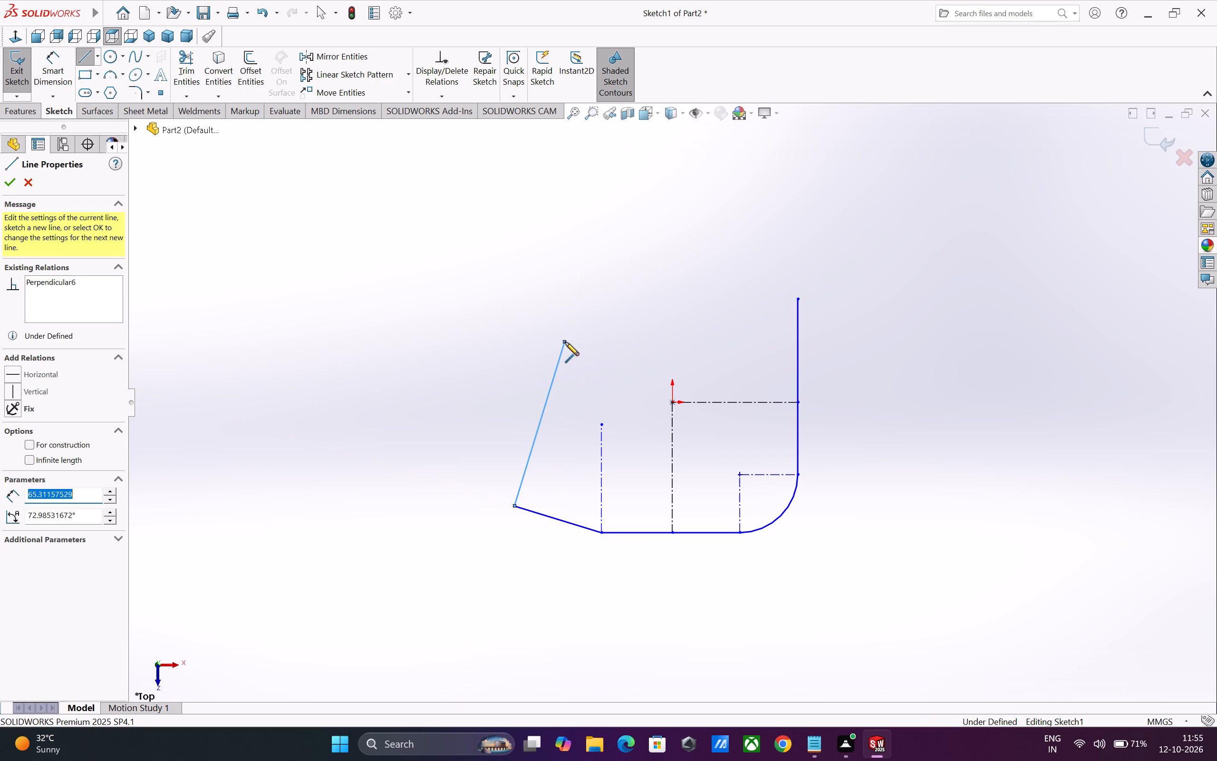
key("Escape")
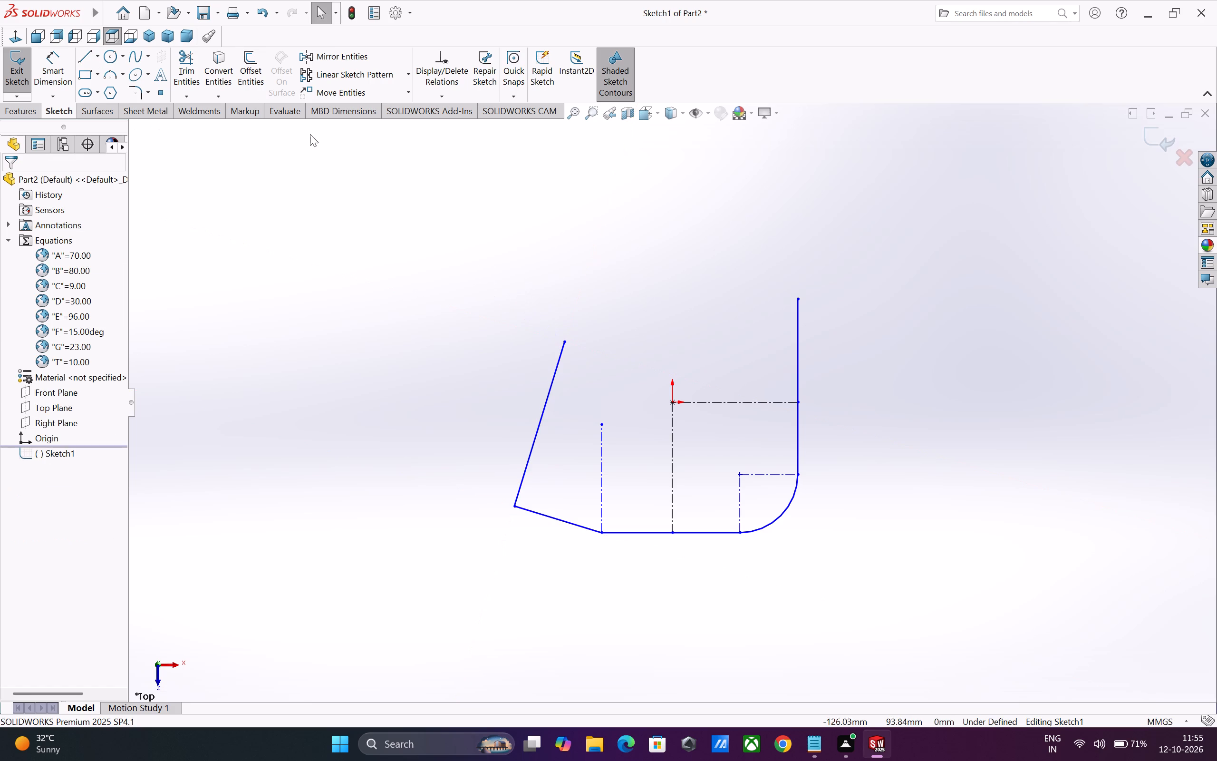
Close the profile from the vertical line's upper end to the sloped line's free end with lines about 39, 74 and 16 mm long.
left_click(83, 59)
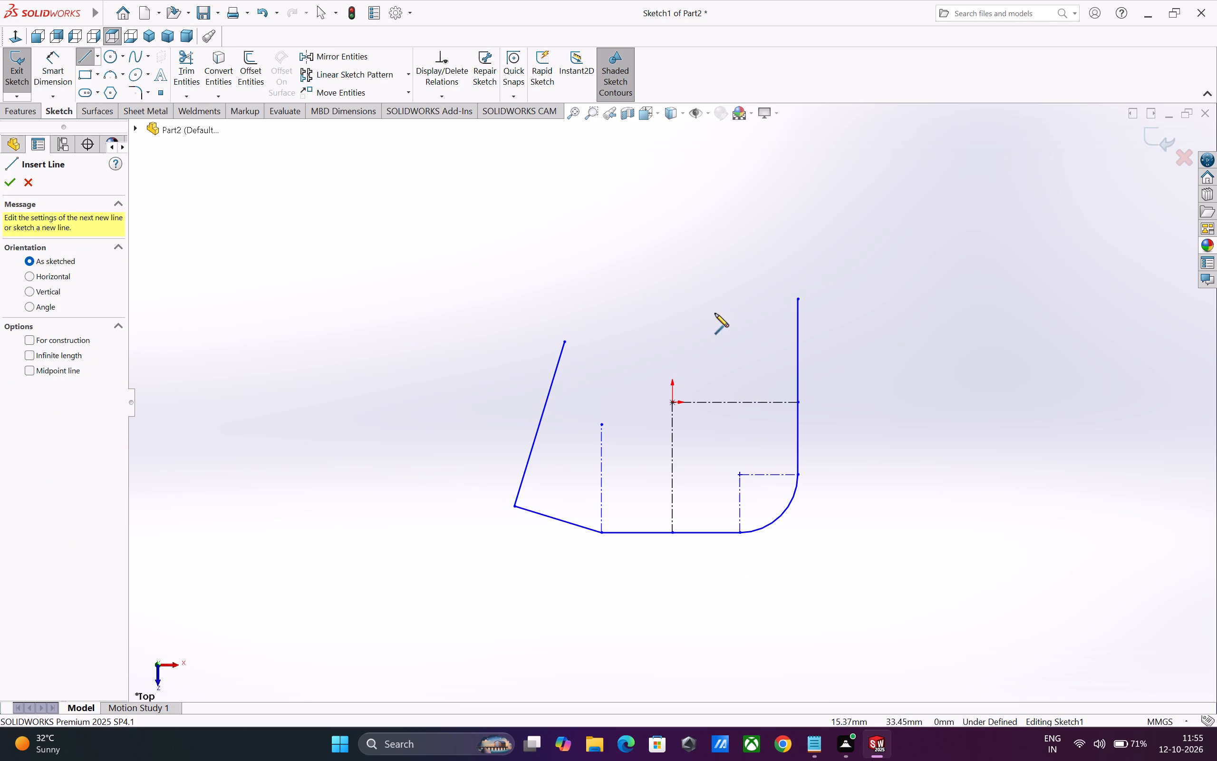
left_click(798, 298)
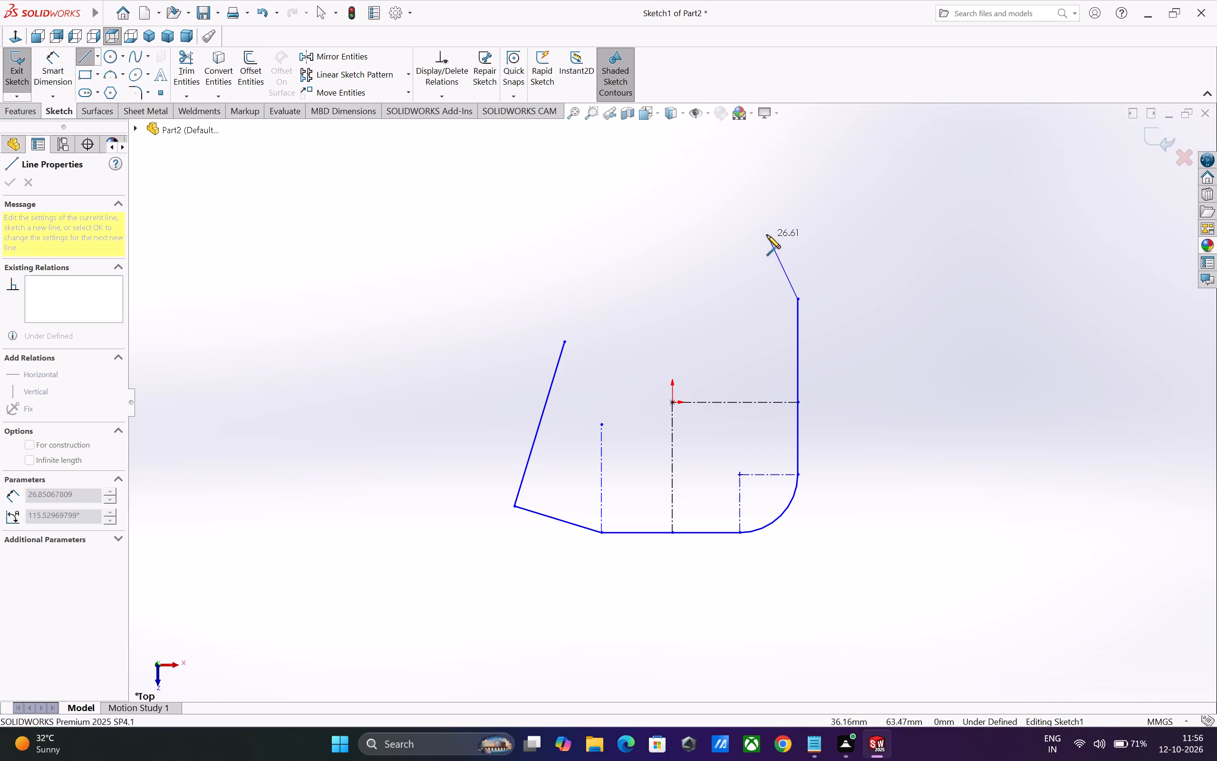
left_click(752, 204)
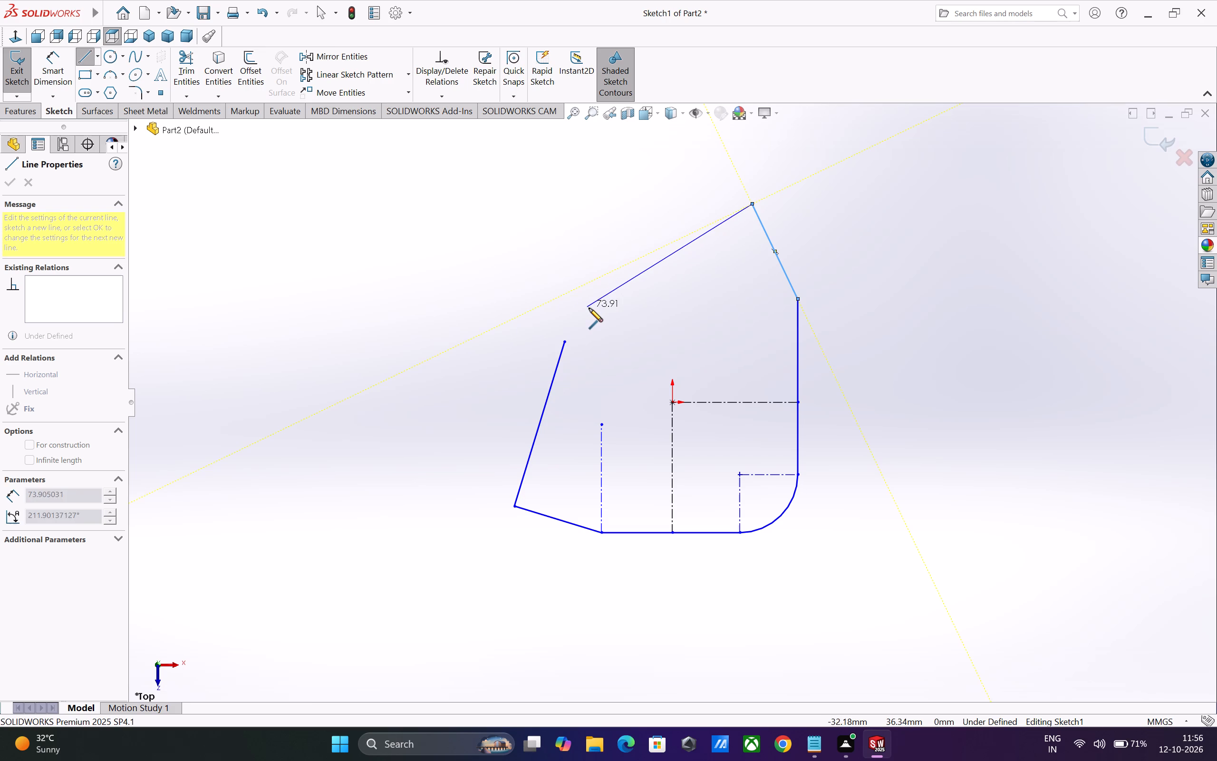
left_click(589, 308)
left_click(566, 340)
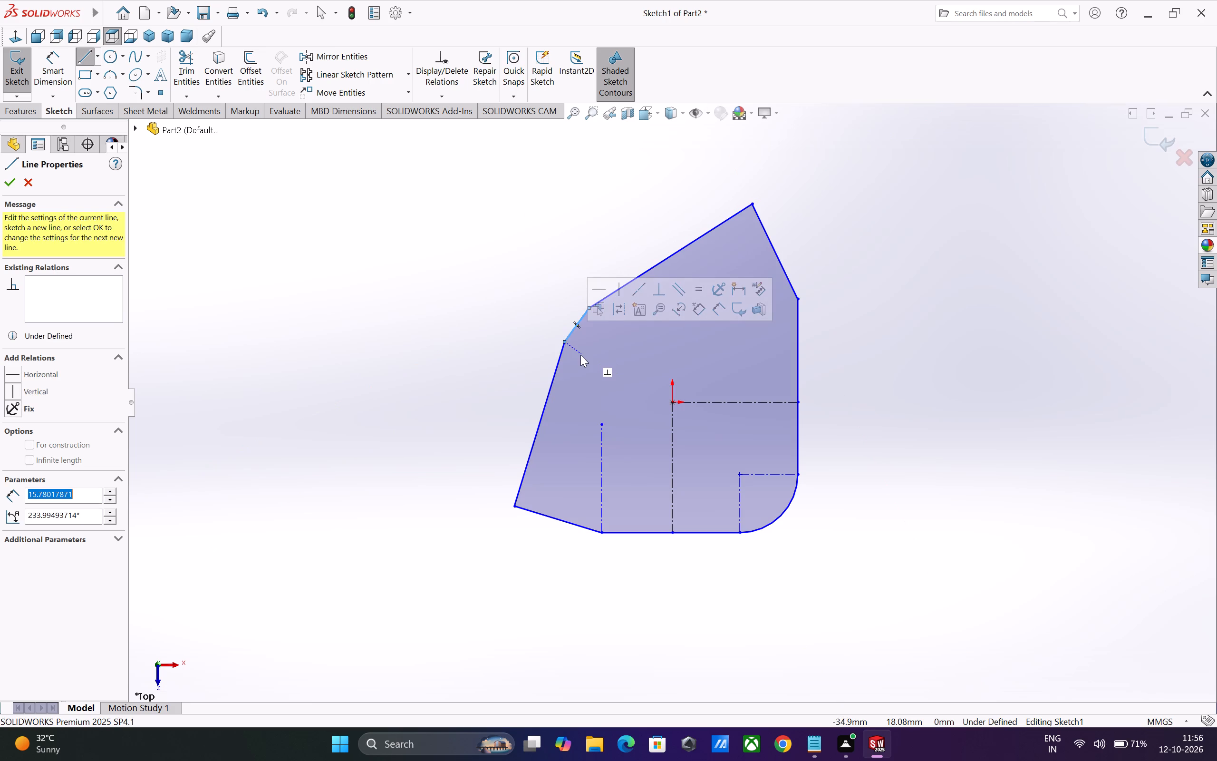
key("Escape")
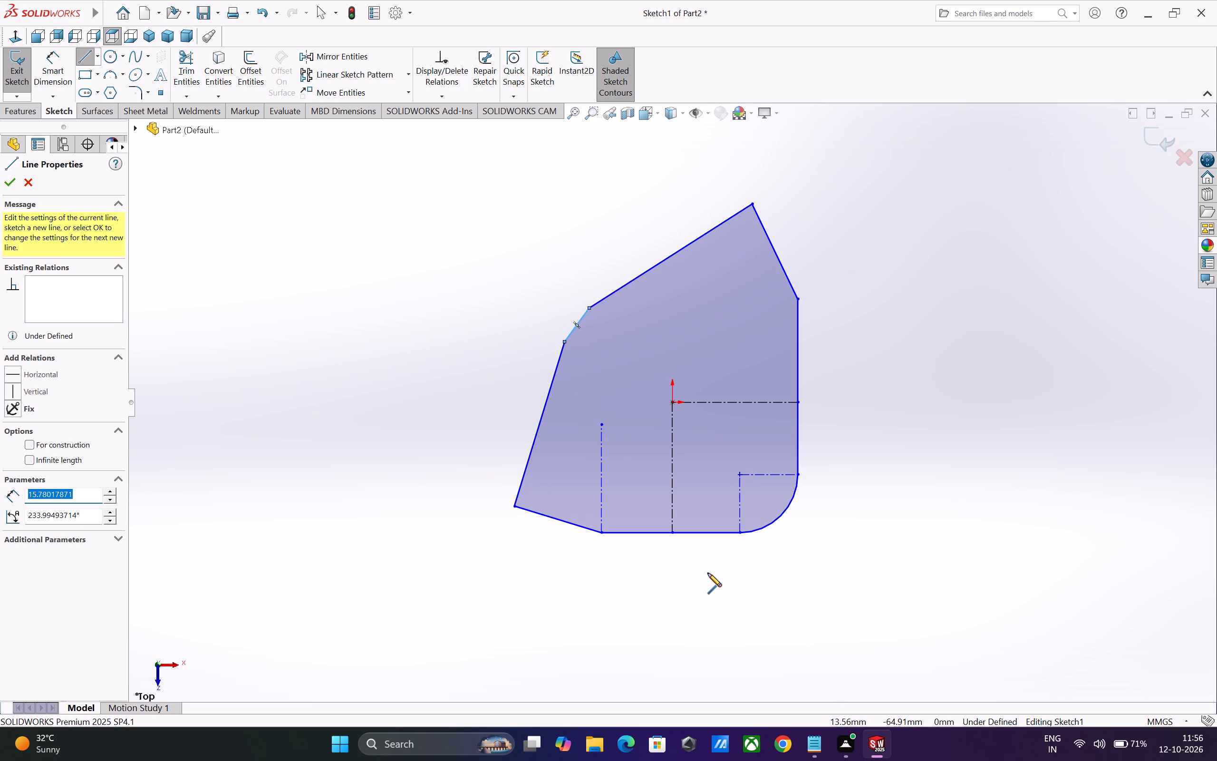
key("Escape")
key("Escape")
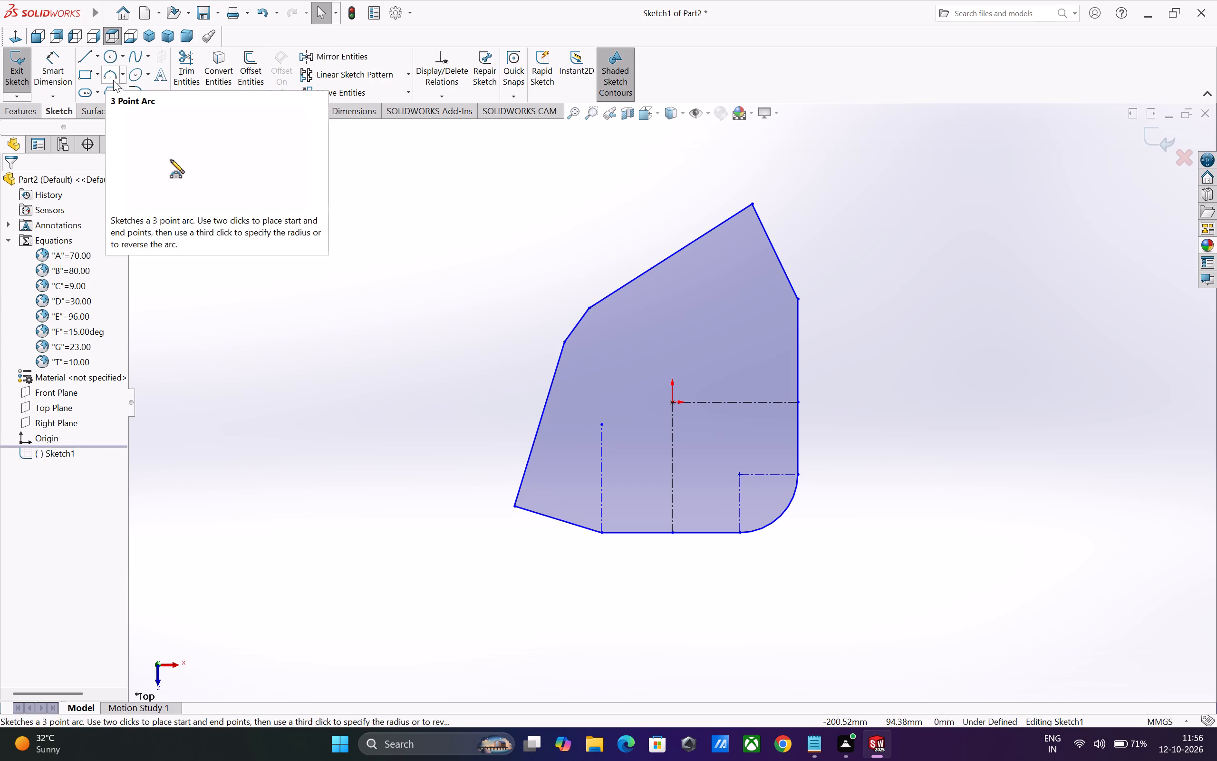
Draw a perimeter circle of about 9 mm radius tangent to both corner centerlines and the corner arc.
left_click(123, 52)
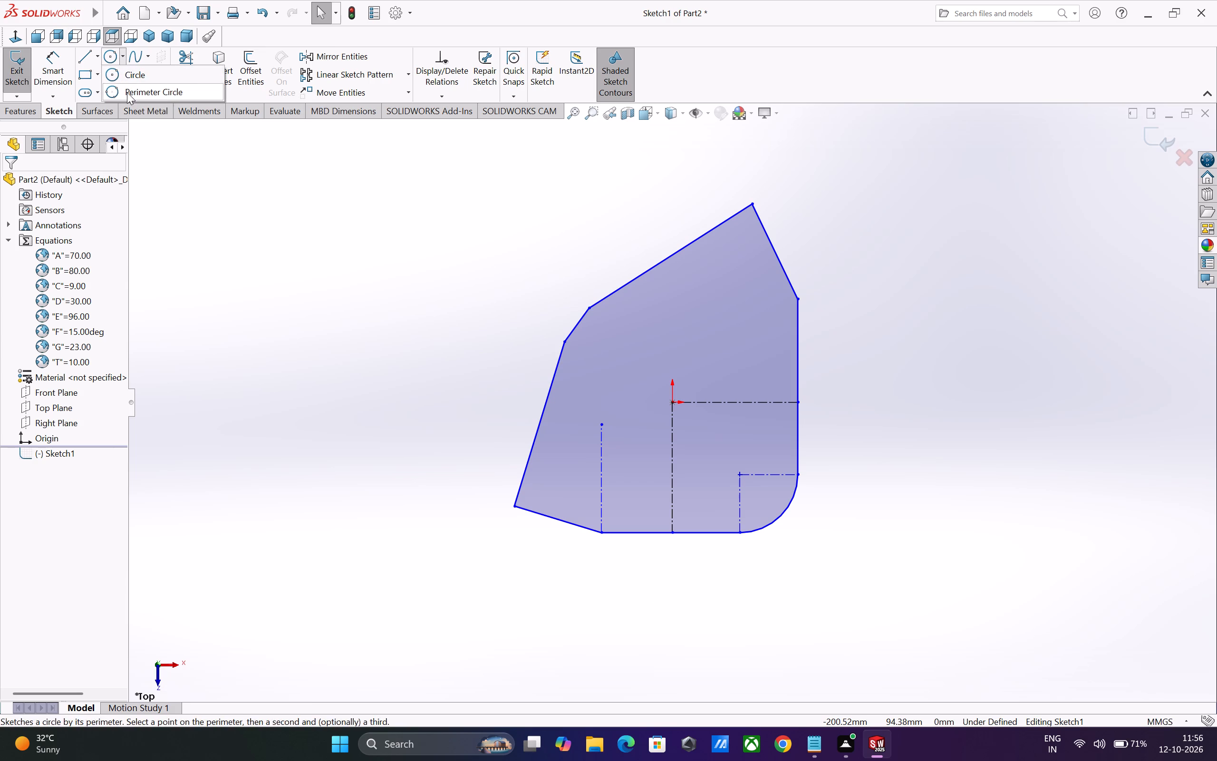
left_click(127, 92)
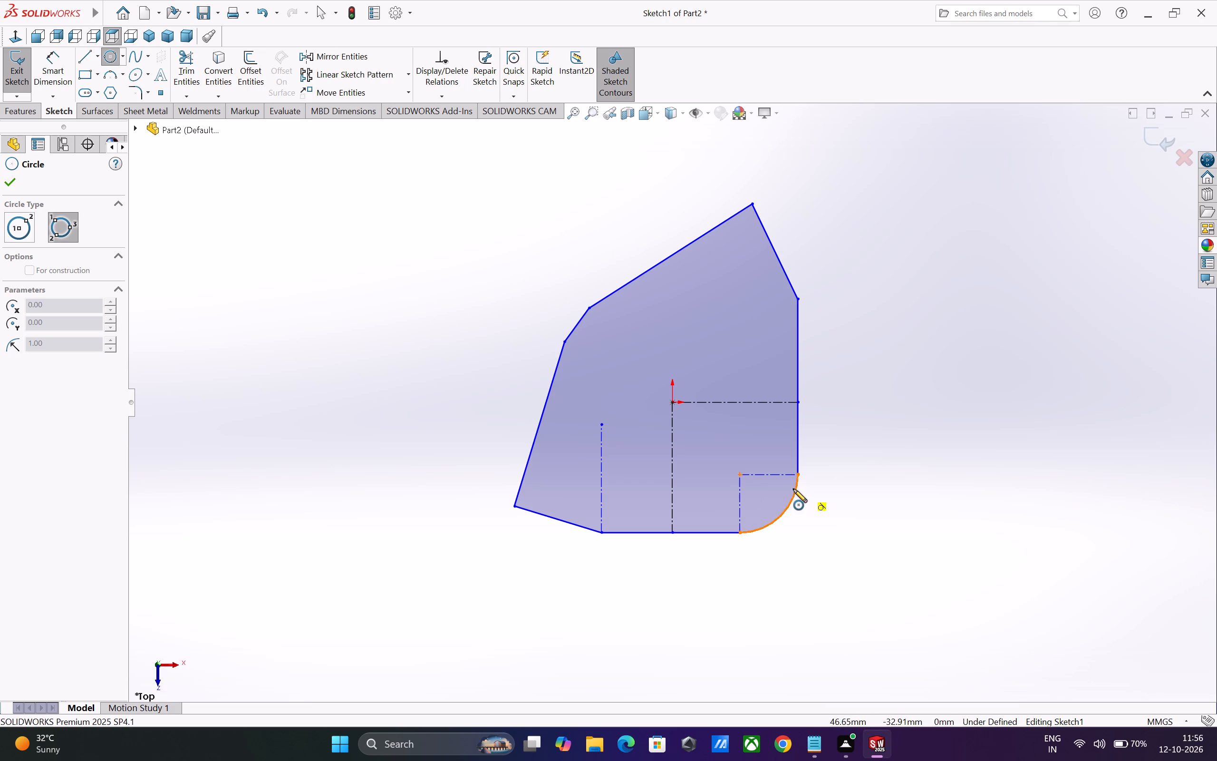
scroll(726, 481, "up", 1)
scroll(765, 487, "down", 7)
scroll(700, 488, "down", 1)
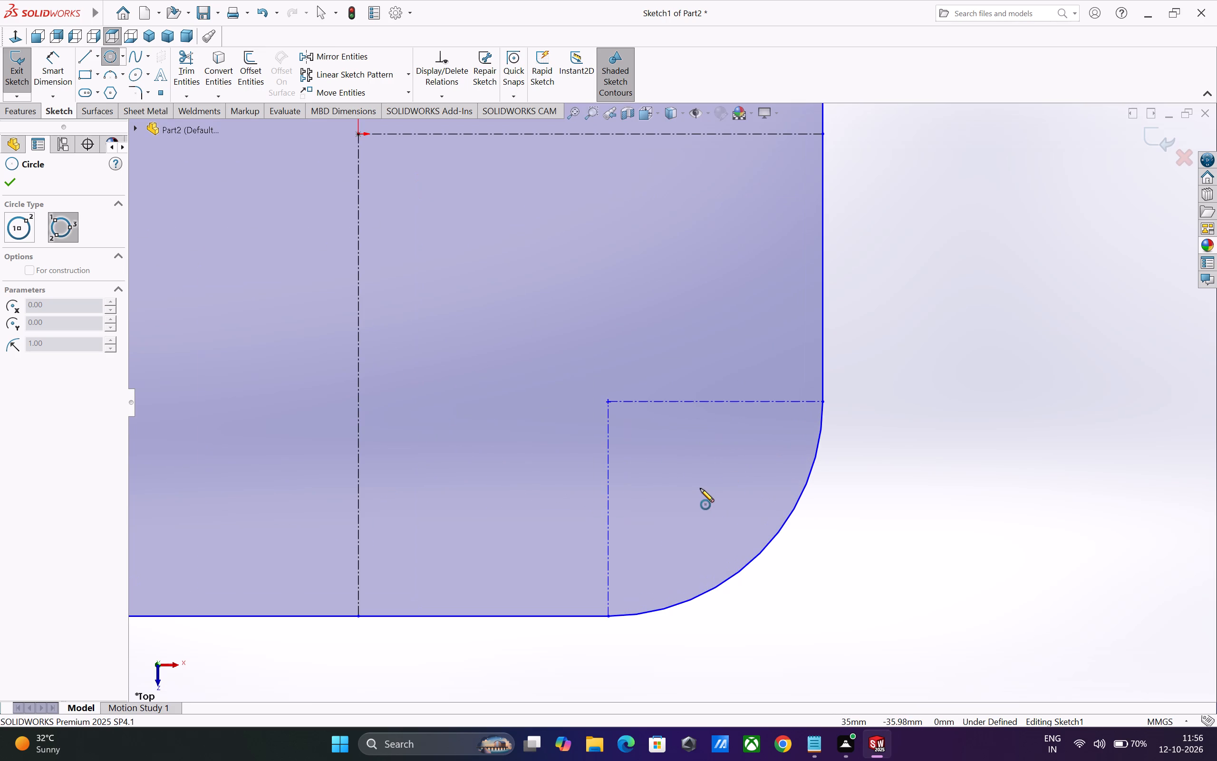
left_click(709, 401)
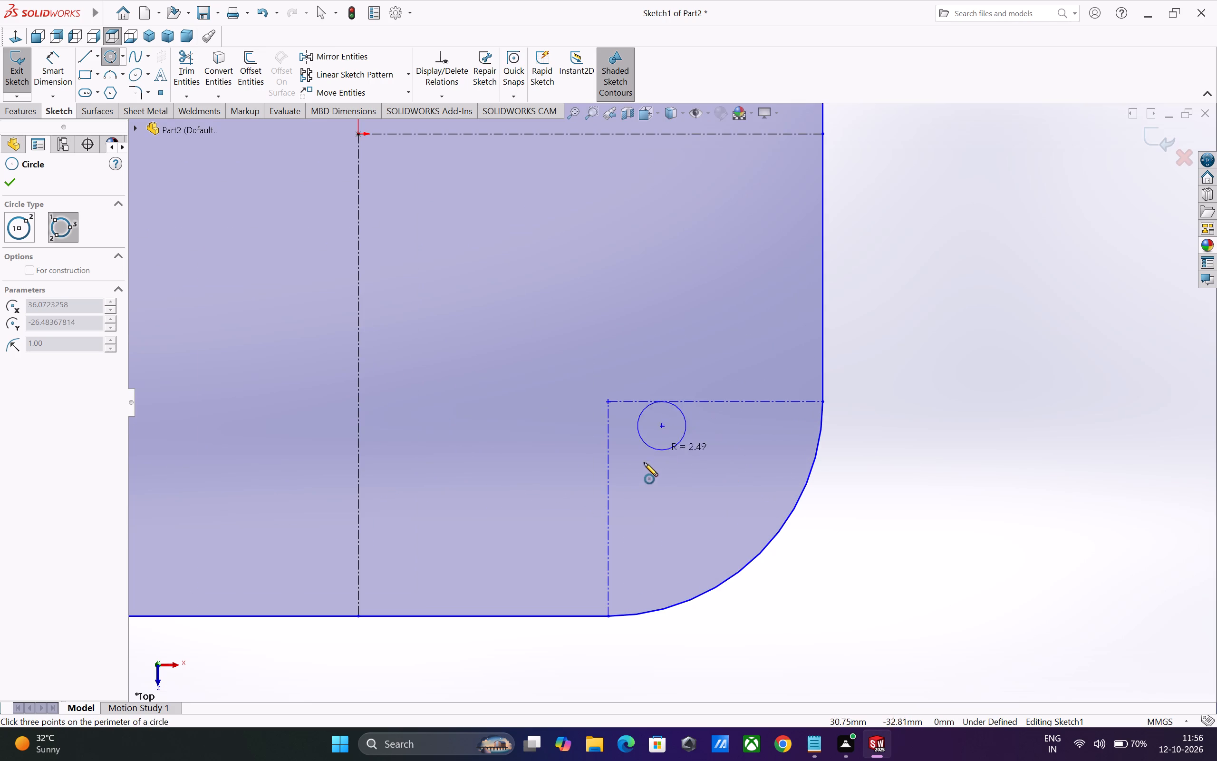
left_click(608, 497)
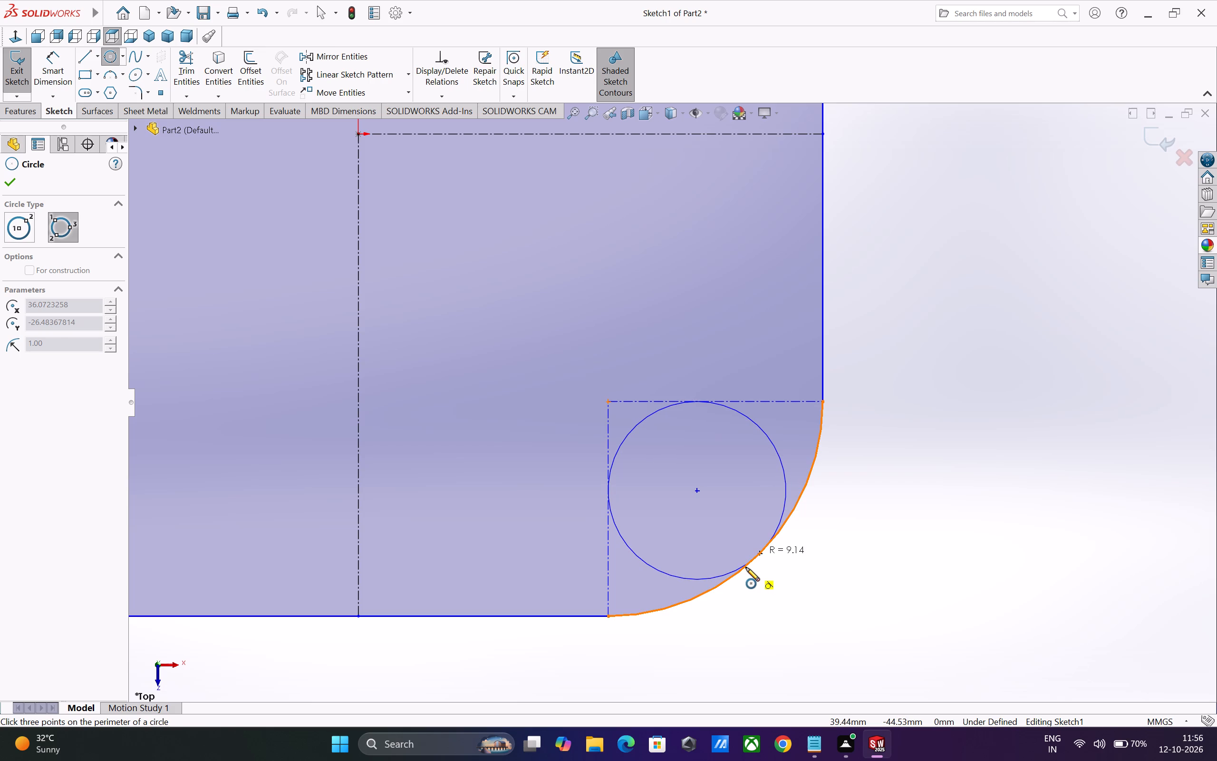
left_click(746, 567)
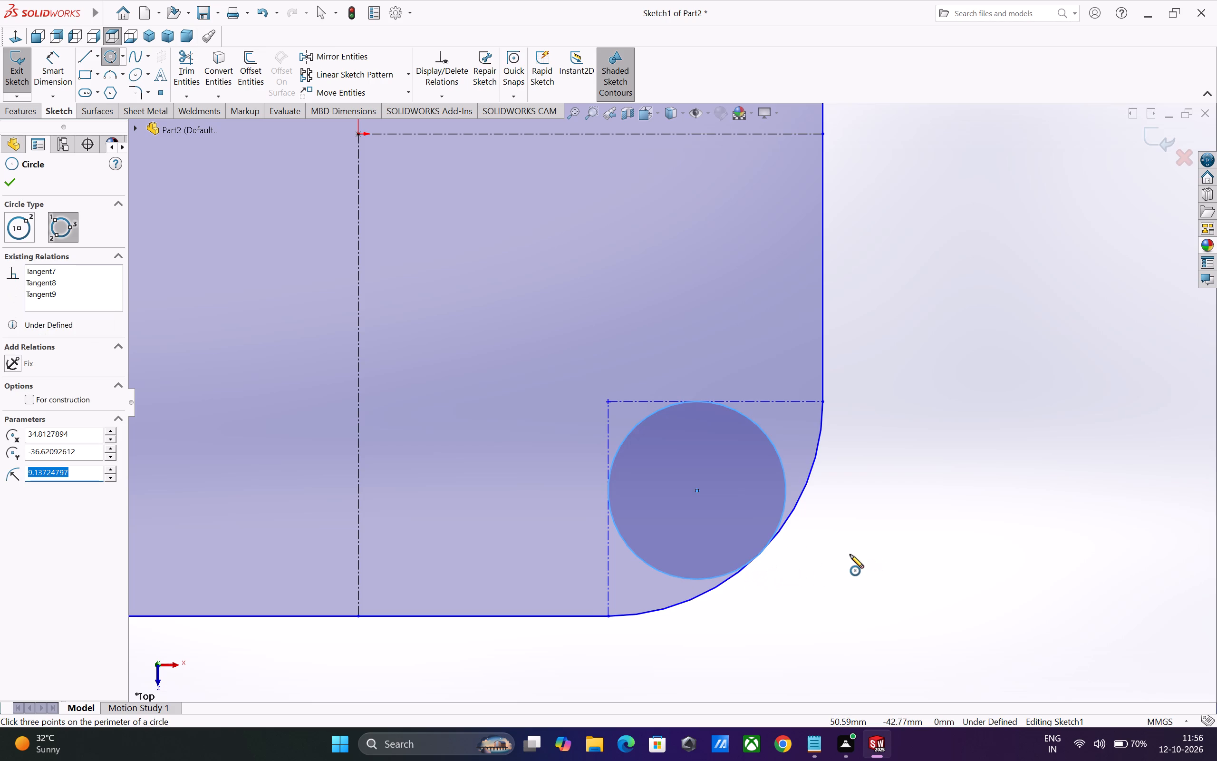
scroll(798, 529, "up", 2)
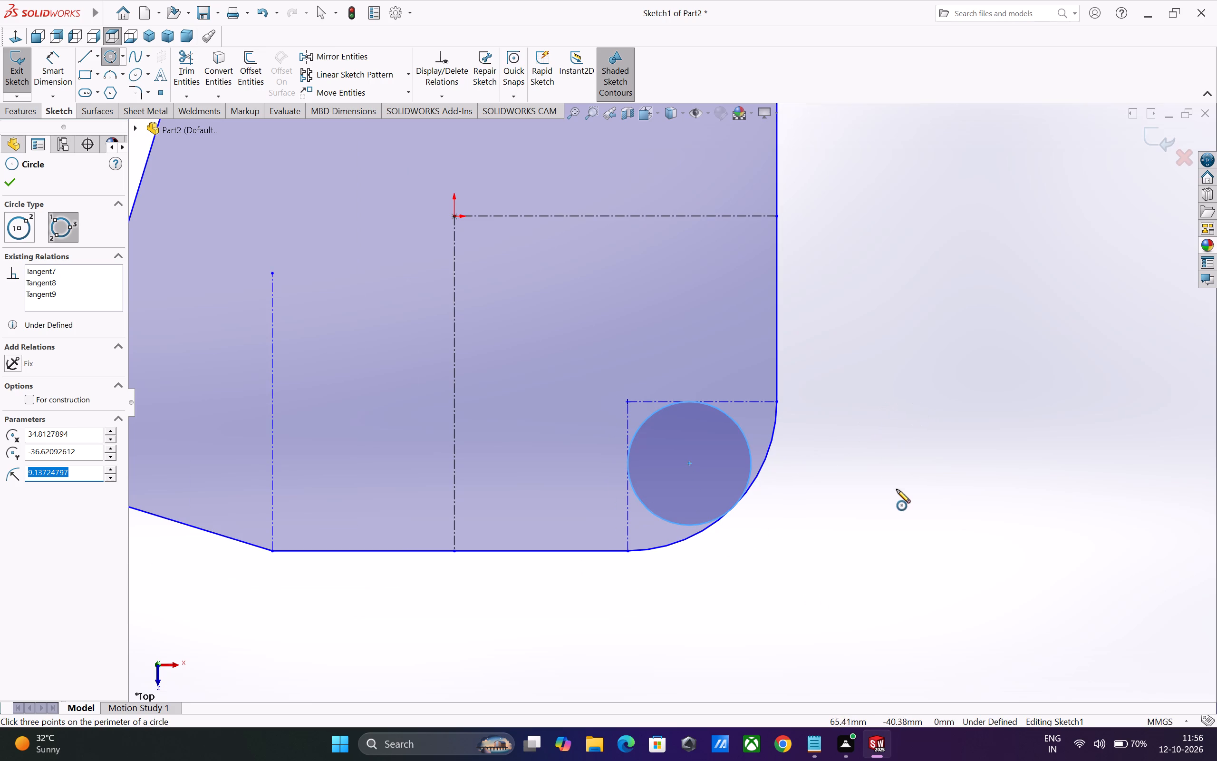
key("Escape")
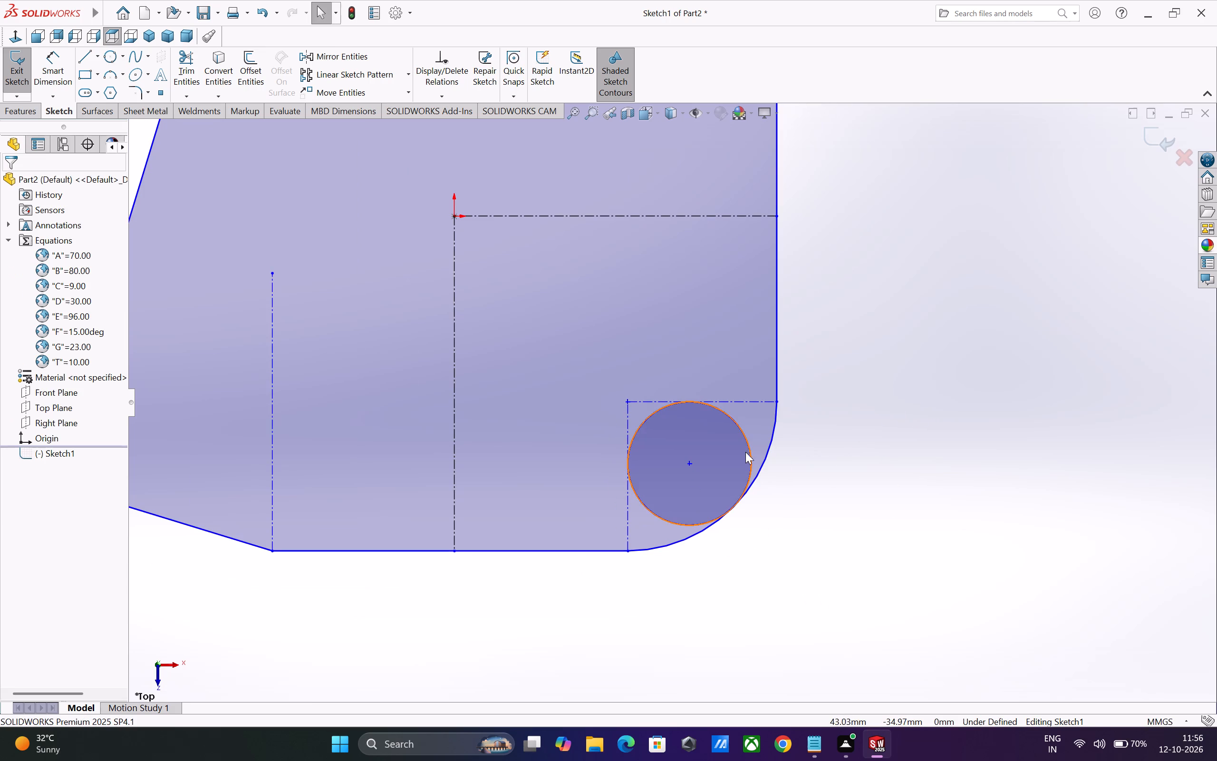
Convert the circle inside the rounded corner to construction geometry.
left_click(750, 451)
left_click(795, 422)
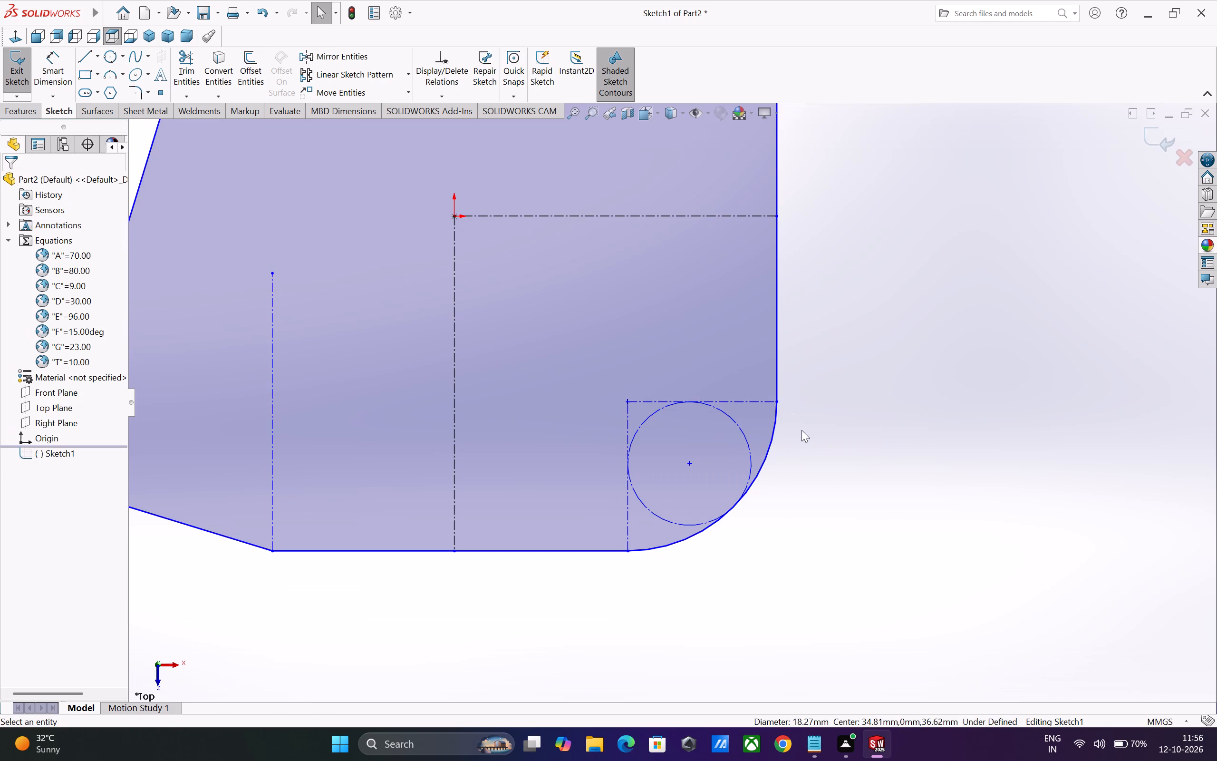
key("Escape")
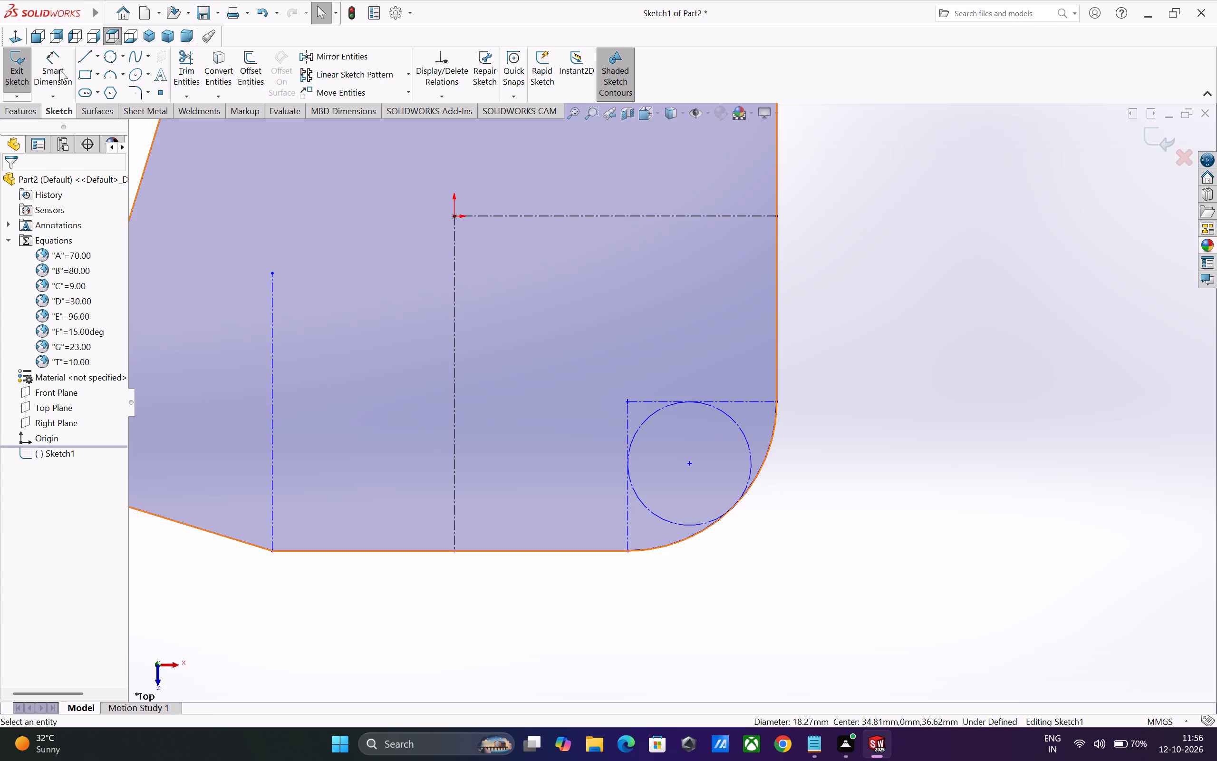
Dimension the distance between the horizontal centerline and the bottom line, linking it to global variable E.
left_click(59, 70)
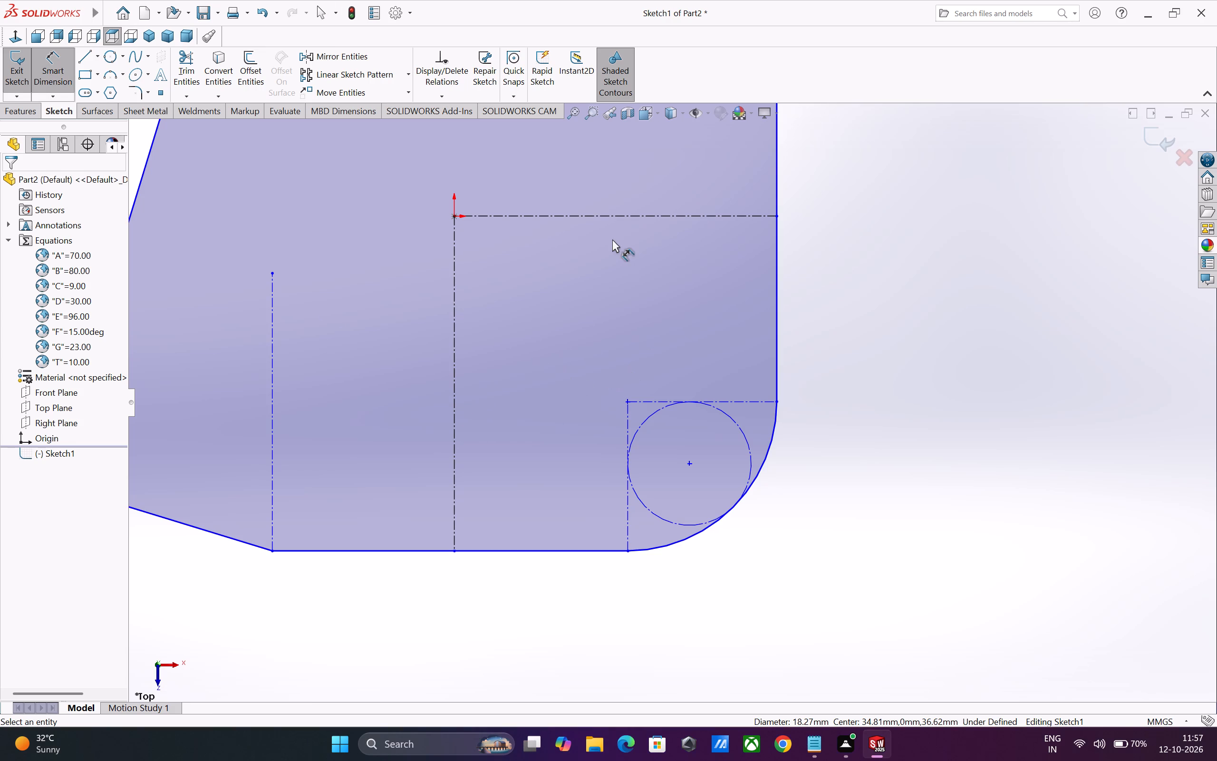
left_click(598, 217)
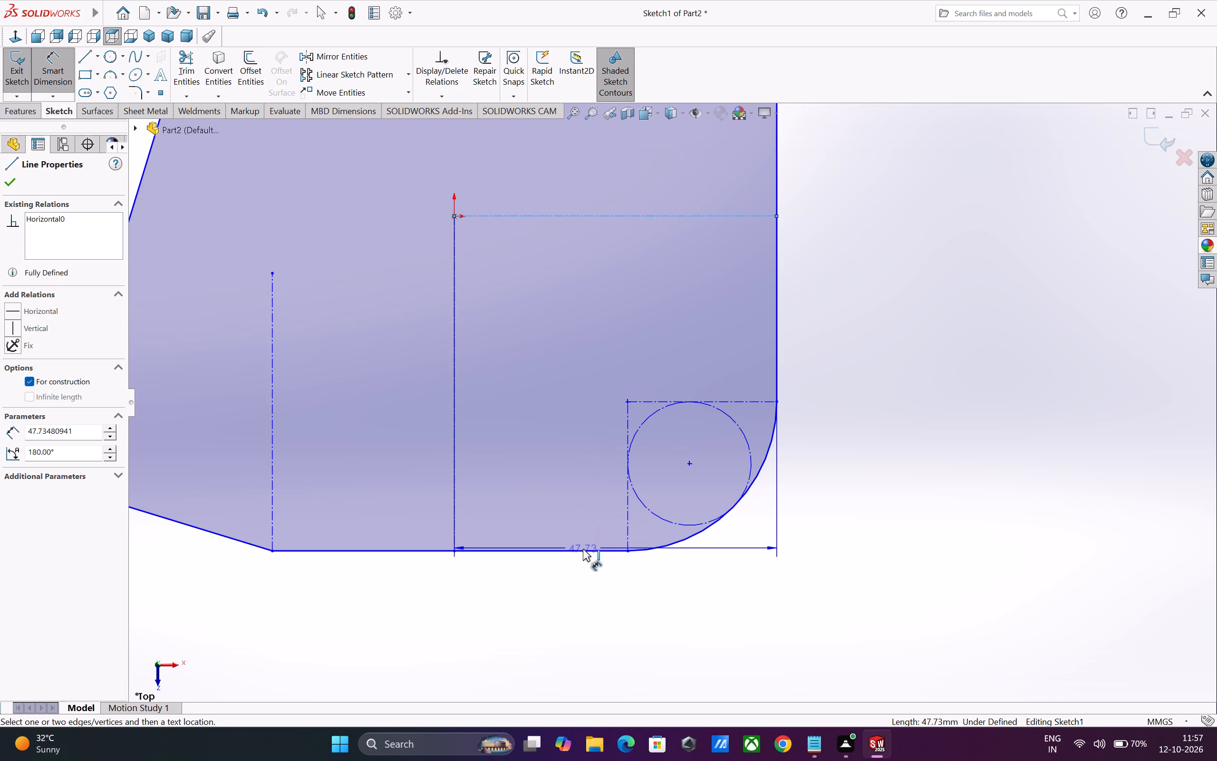
left_click(583, 550)
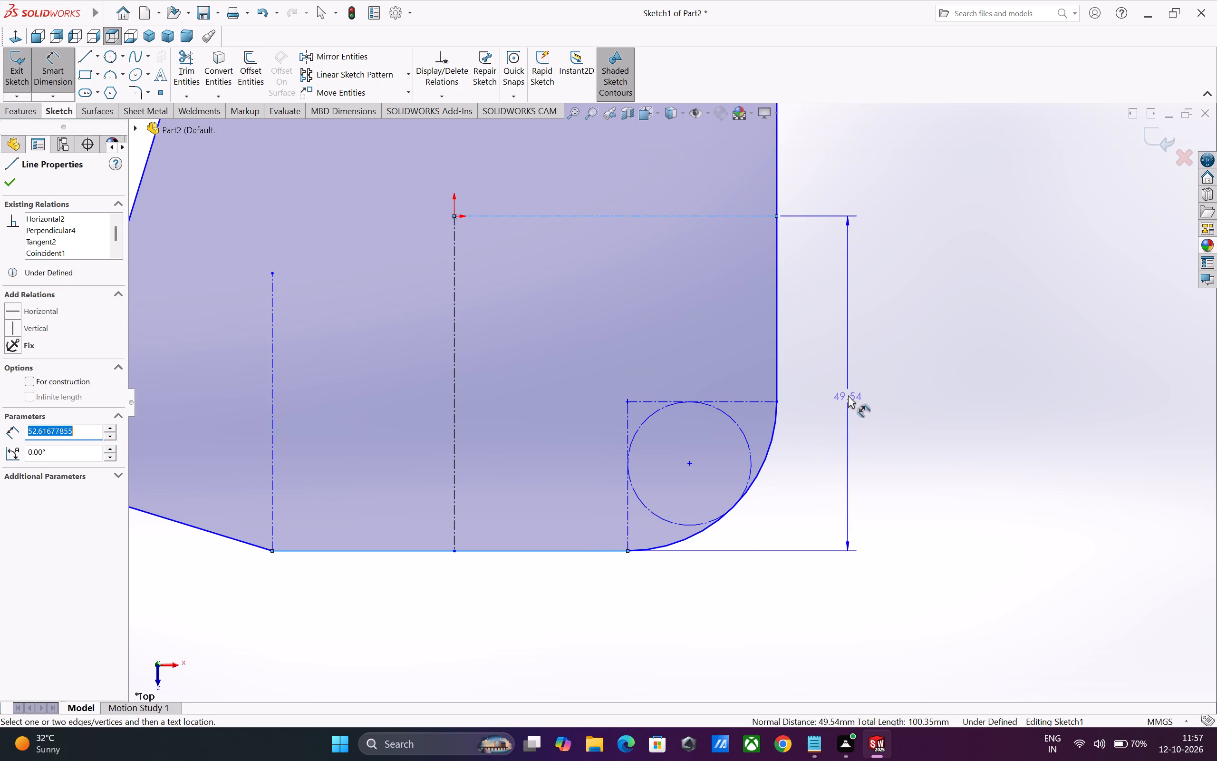
left_click(848, 393)
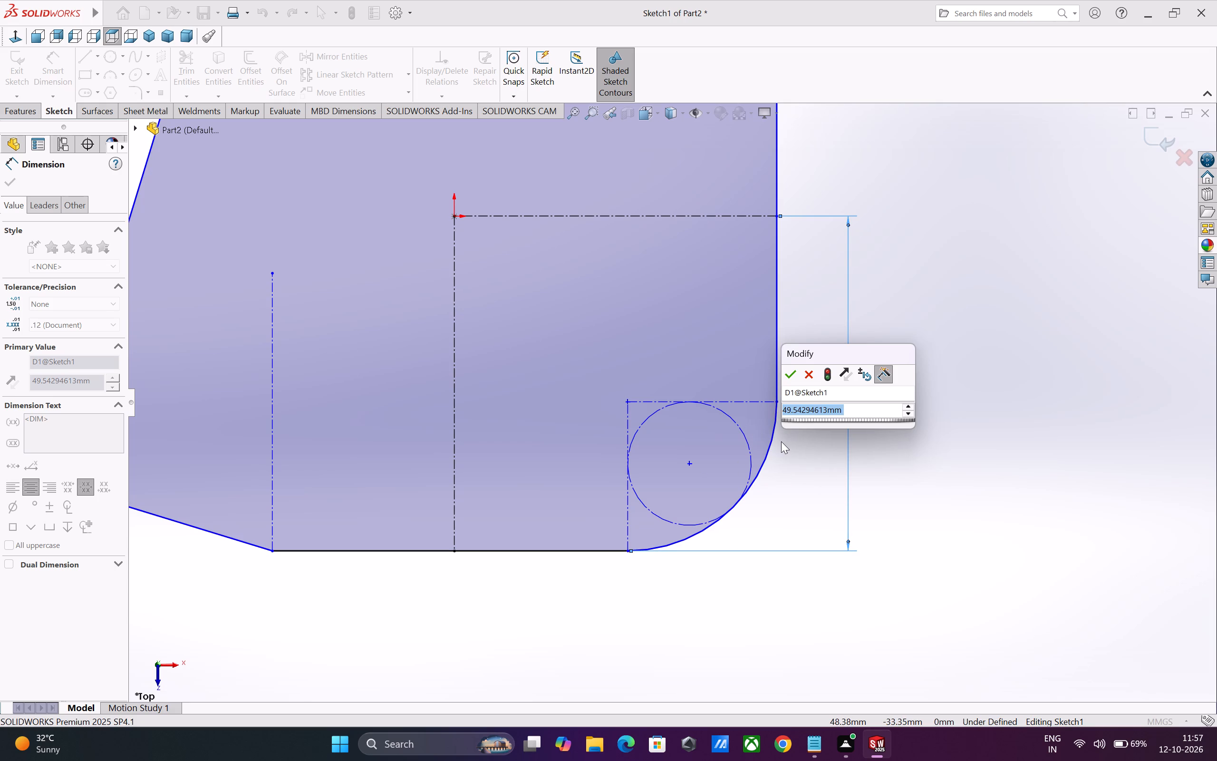
key("equal")
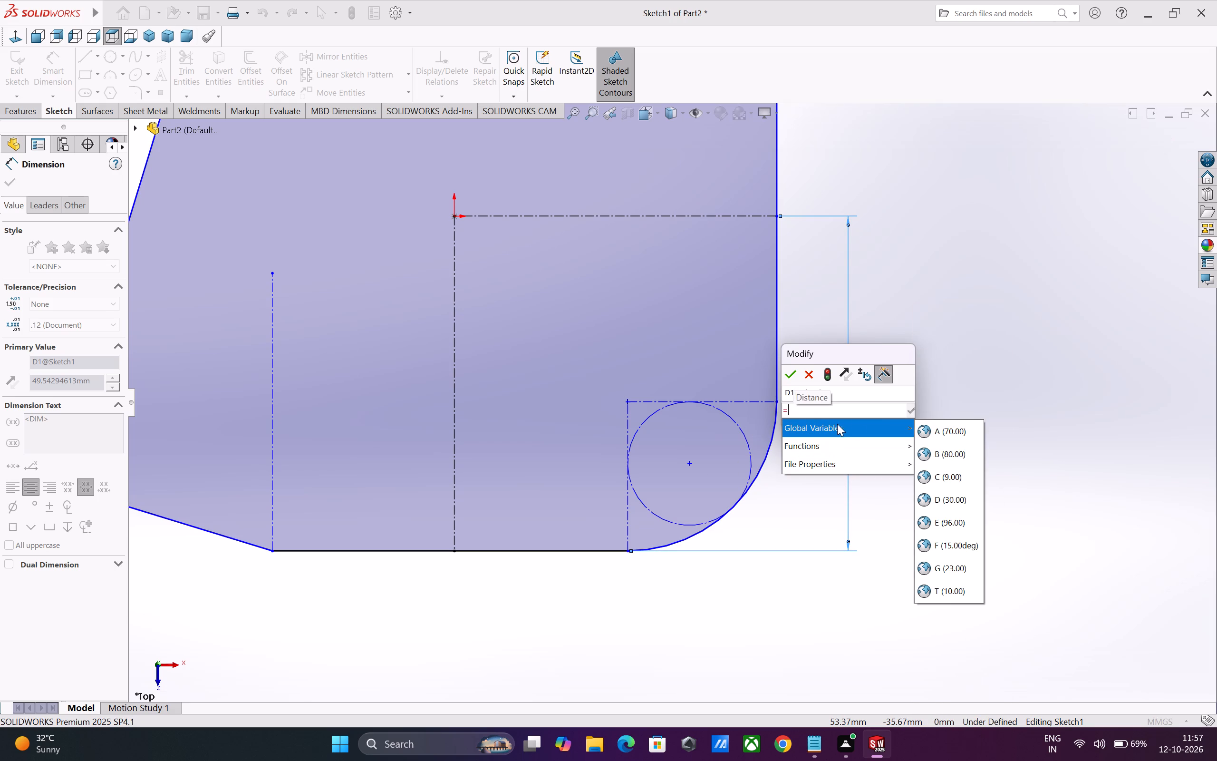
left_click(929, 519)
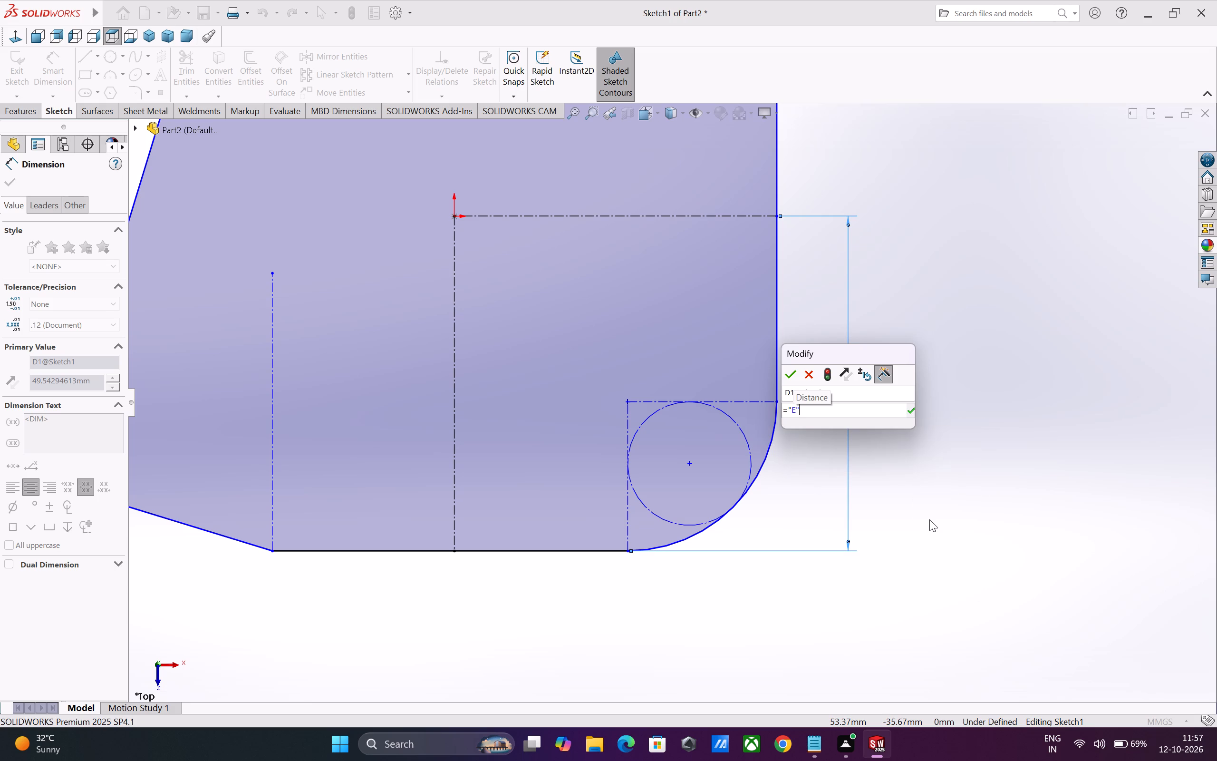
left_click(797, 377)
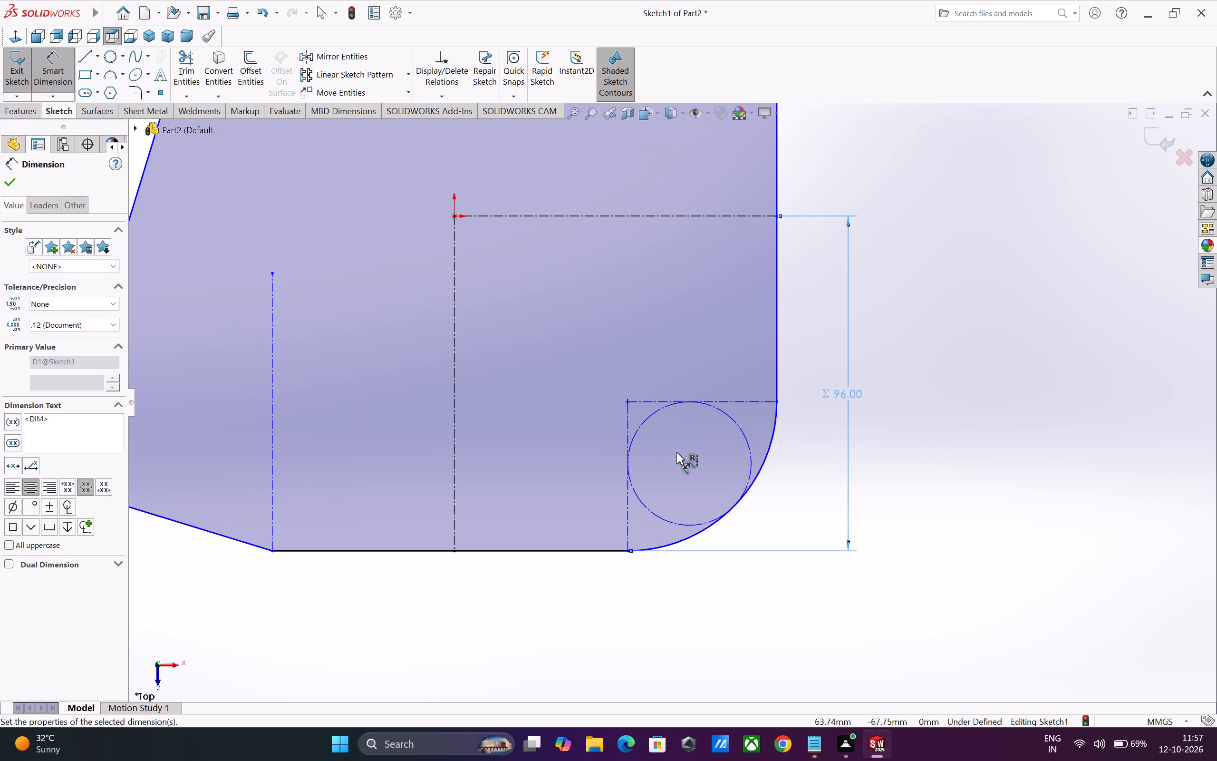
Fillet the profile's topmost corner and its outer lower-left corner with a 20 mm radius.
scroll(624, 383, "up", 4)
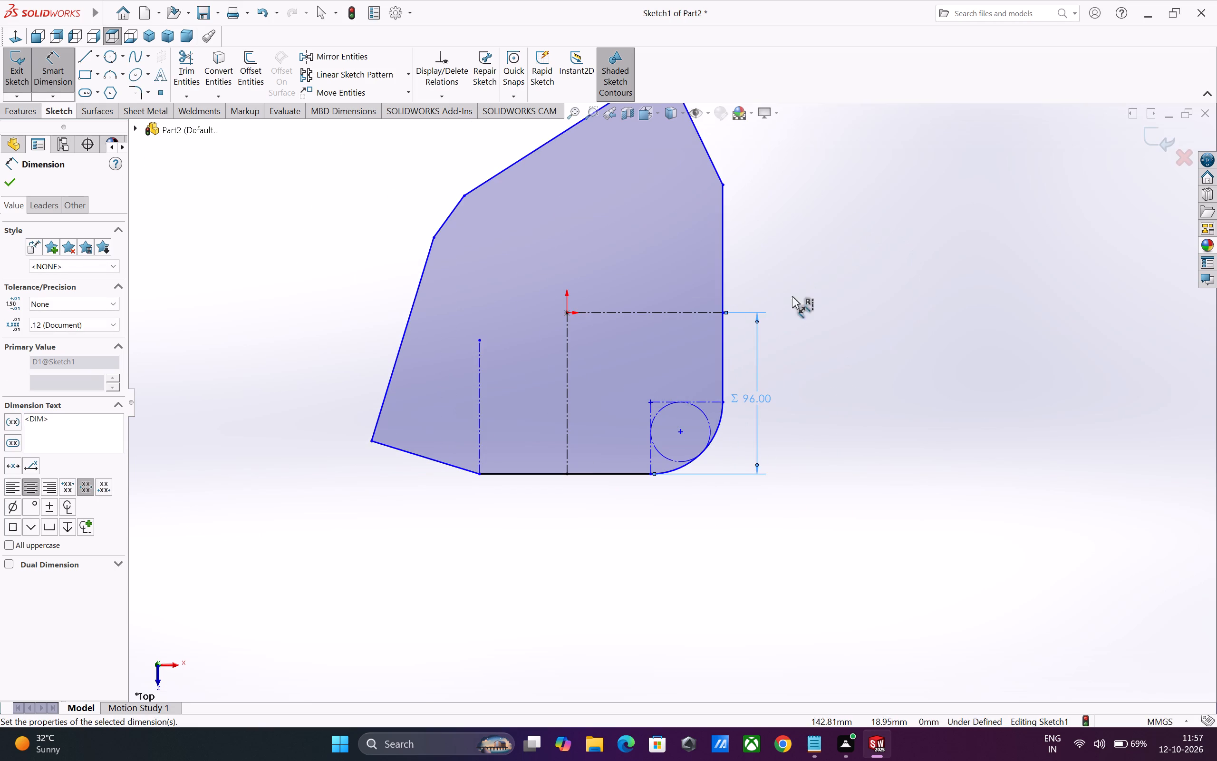
scroll(783, 310, "up", 3)
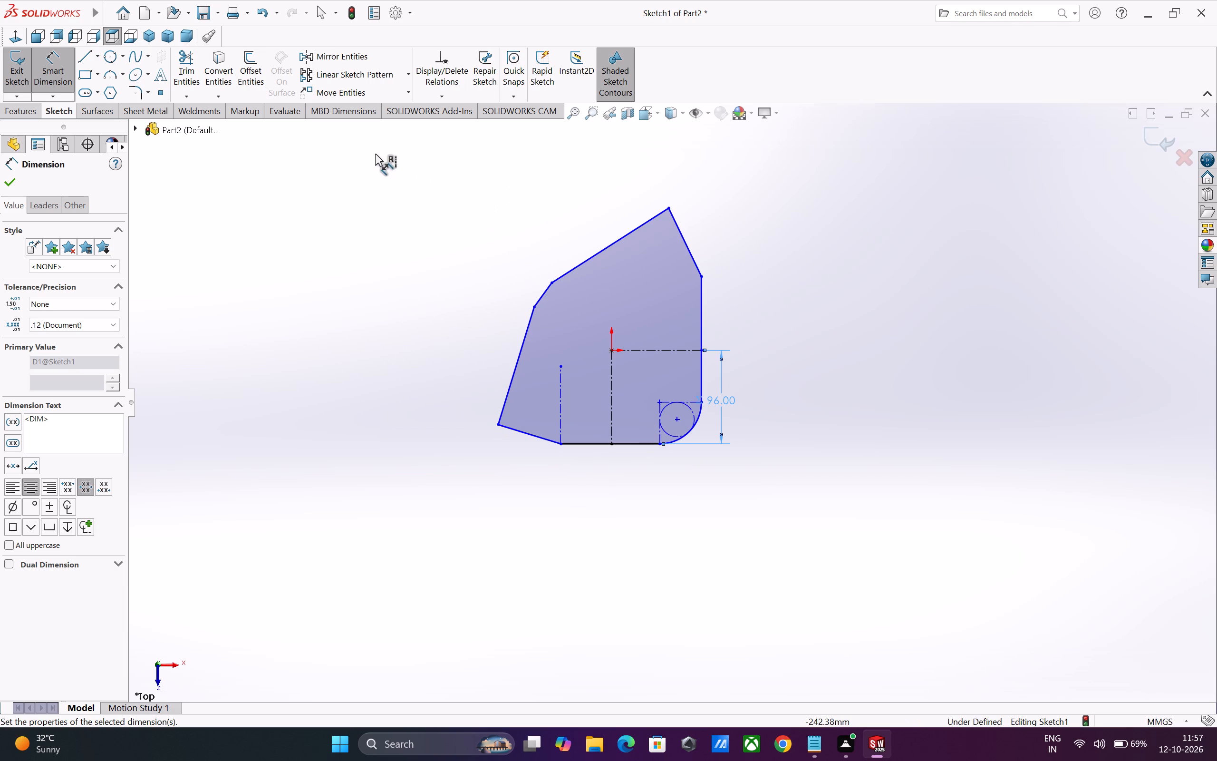
left_click(138, 94)
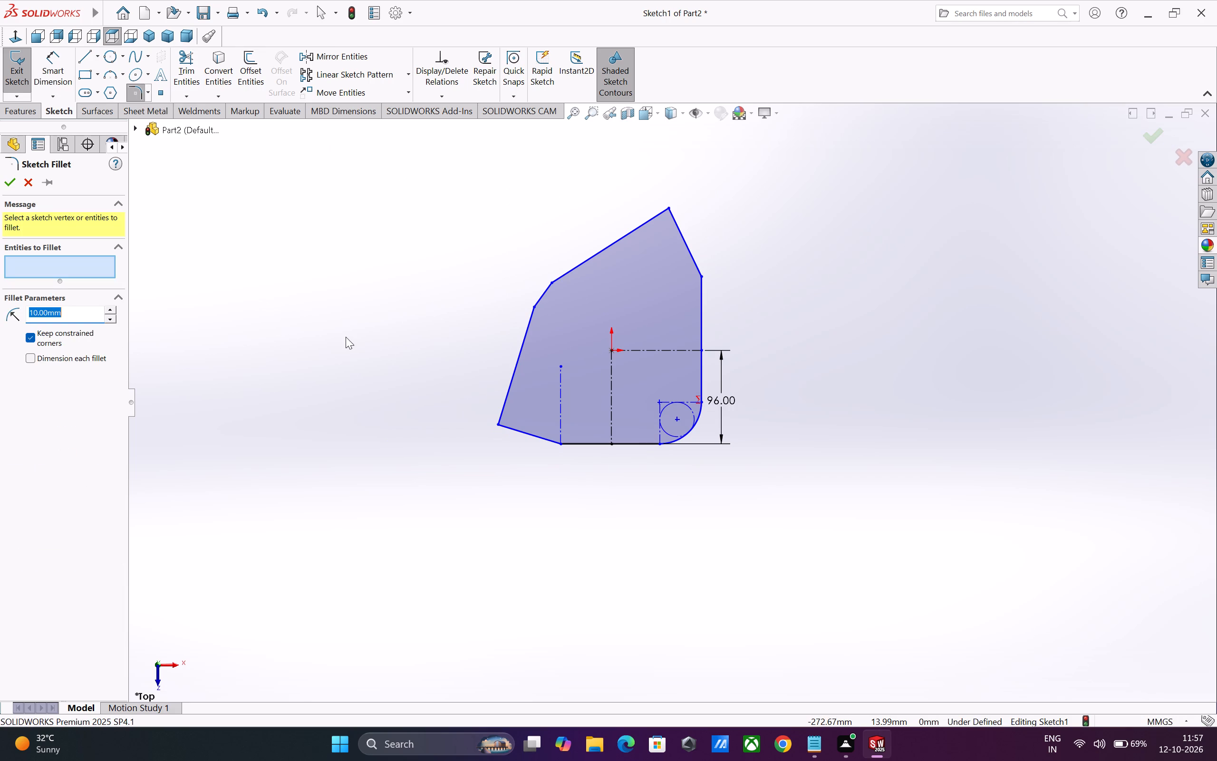
type("20")
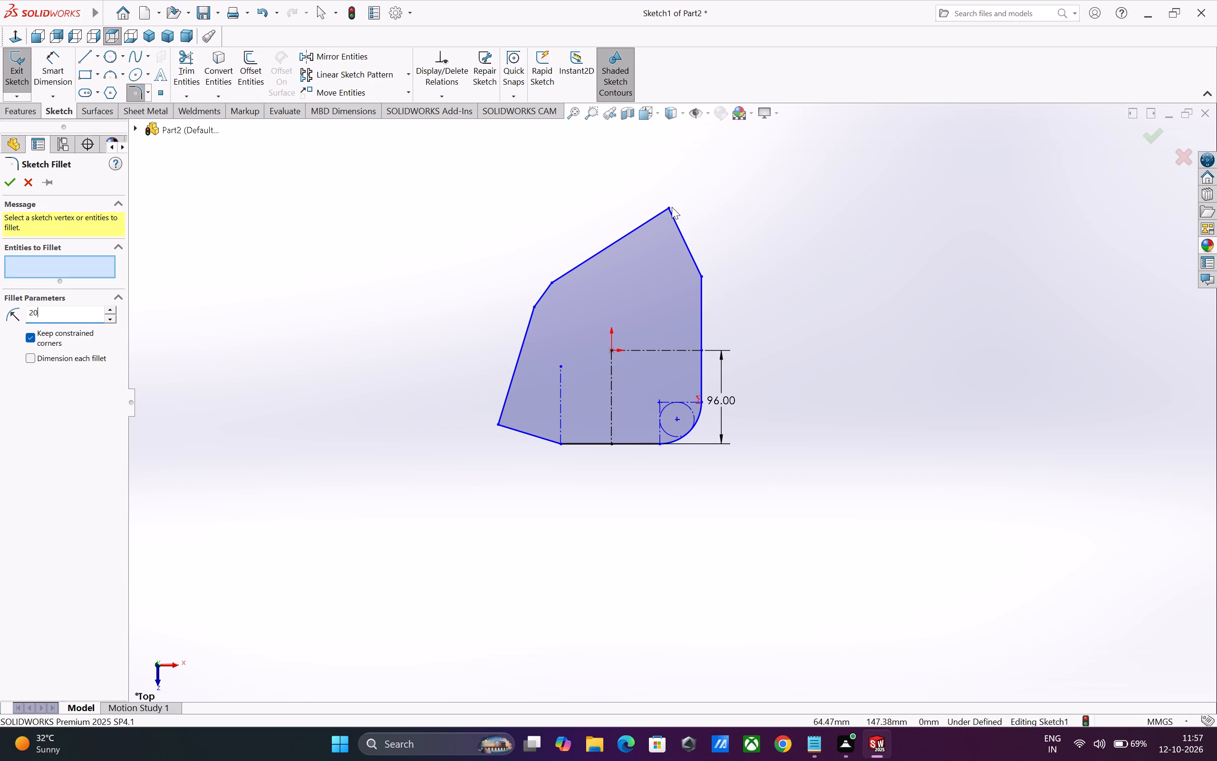
left_click(668, 207)
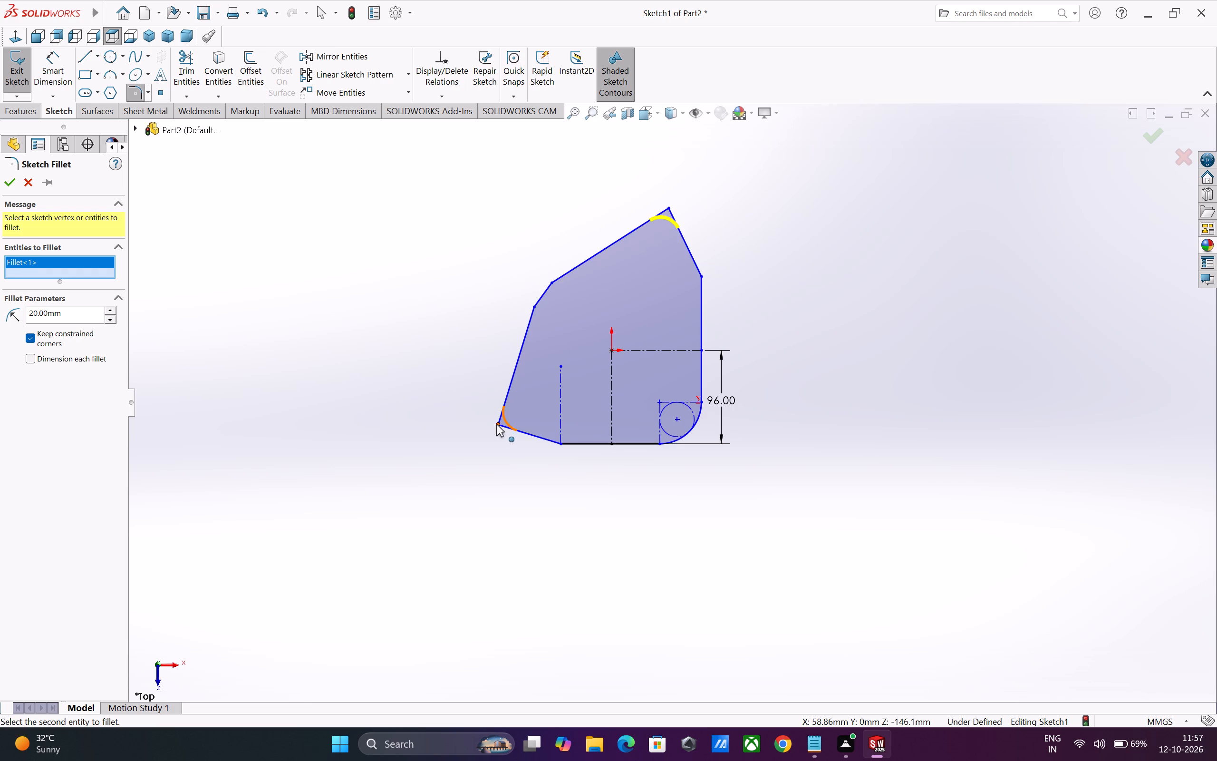
left_click(496, 424)
left_click(10, 176)
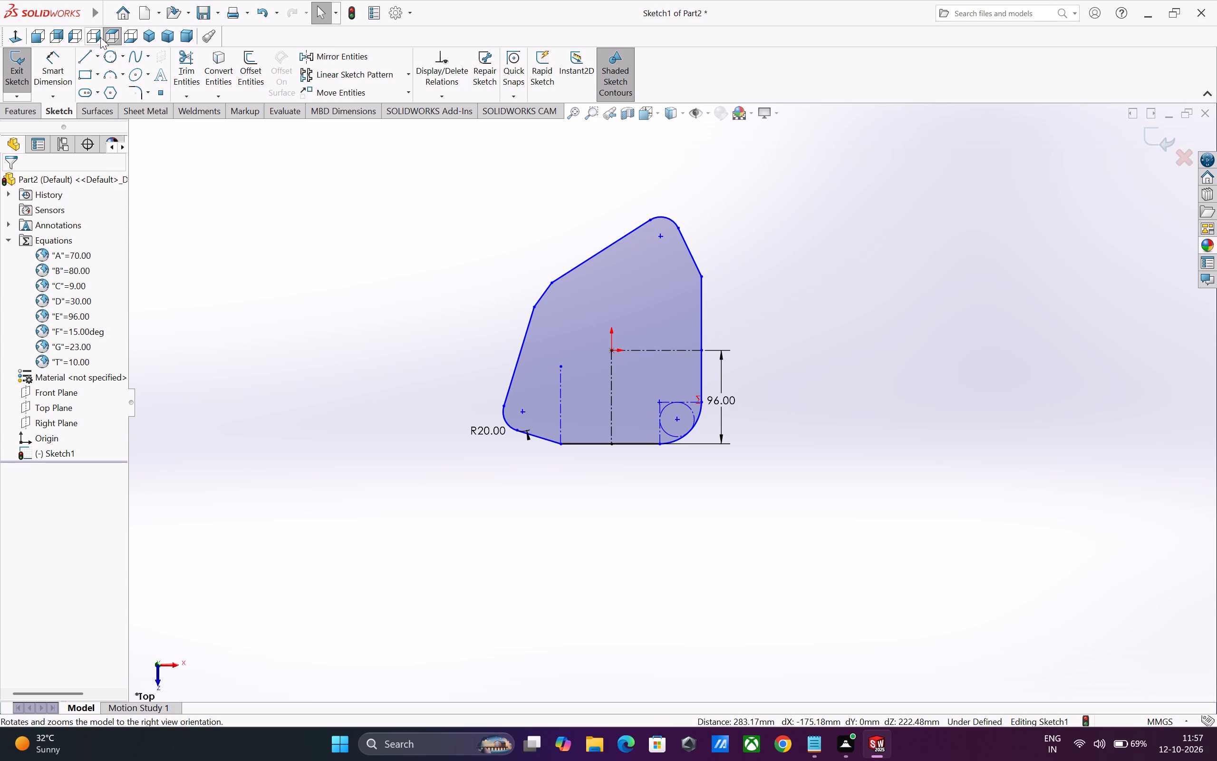
Draw a circle of 20 mm radius centered on each of the two fillets, tangent to its fillet arc.
left_click(121, 52)
left_click(126, 72)
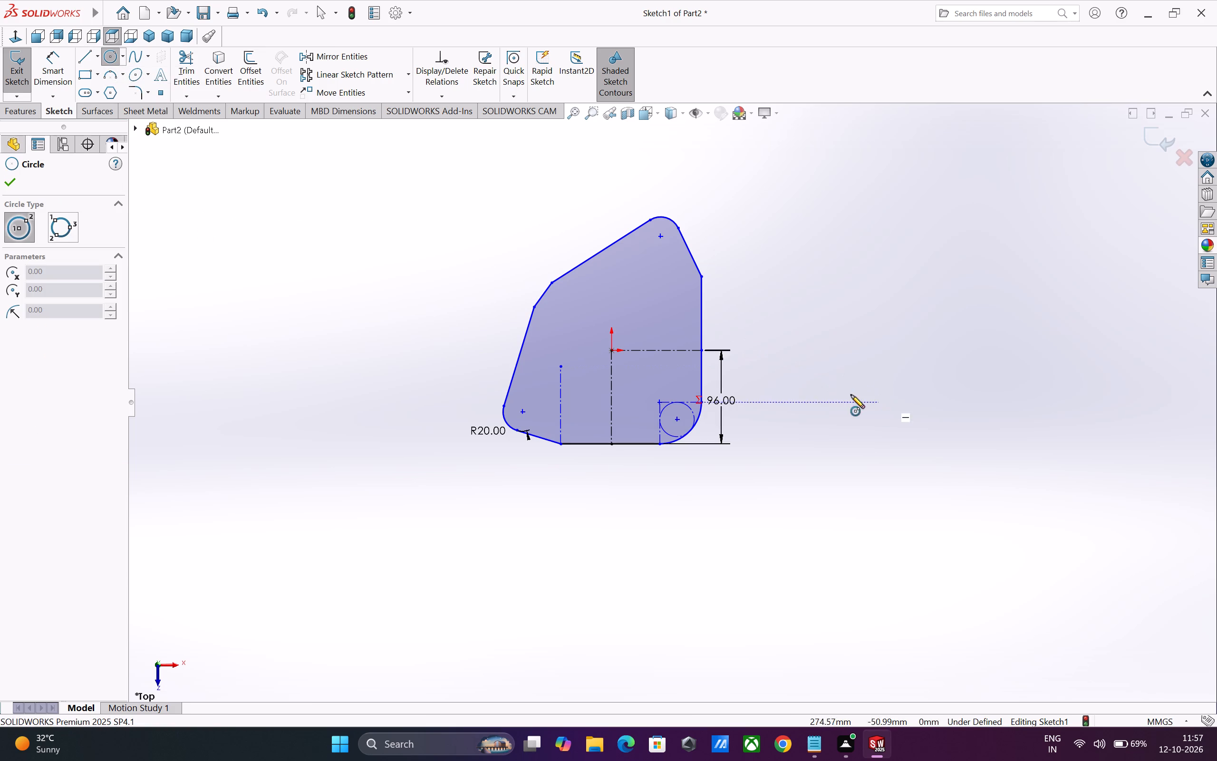
left_click(662, 234)
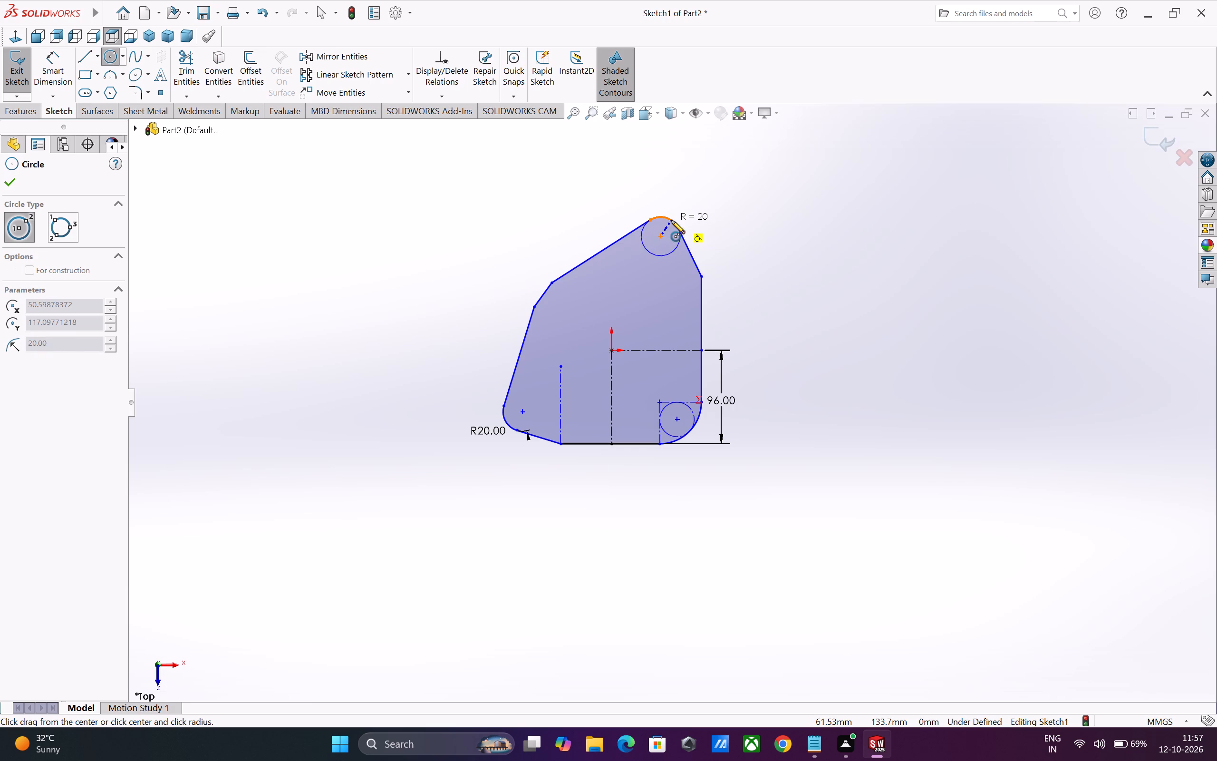
left_click(671, 220)
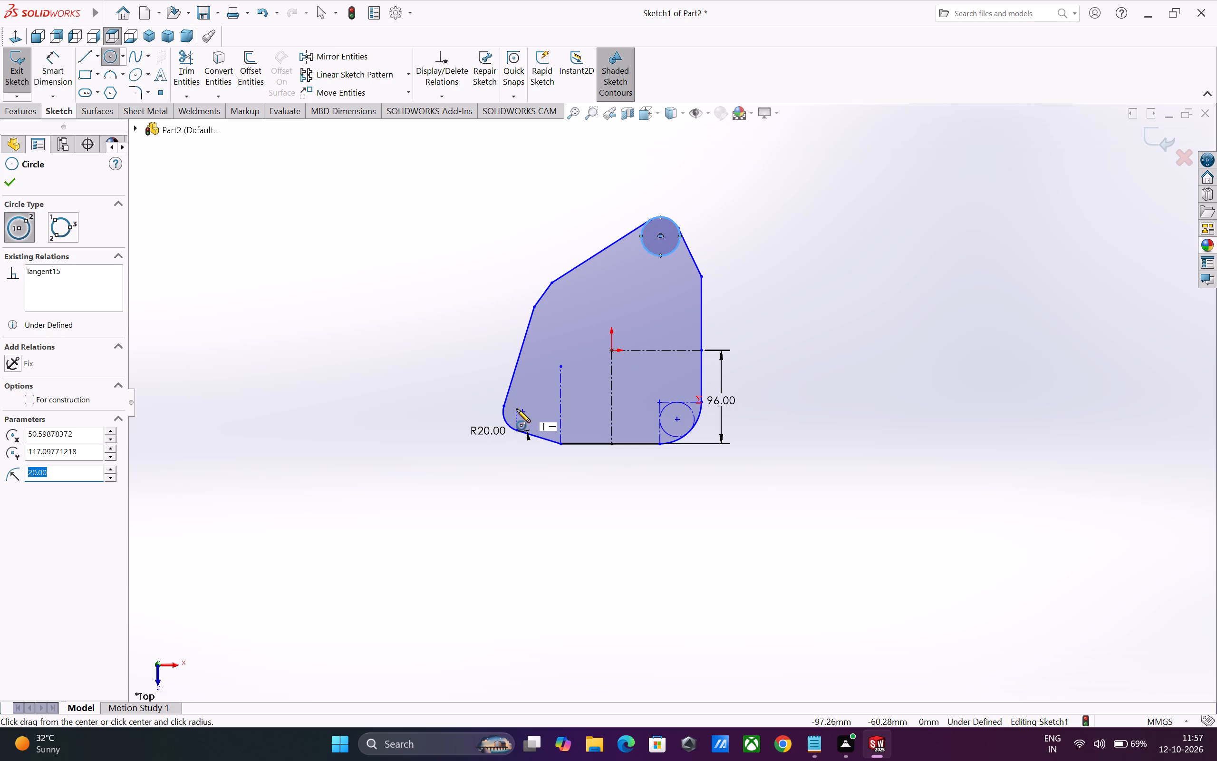
left_click(523, 412)
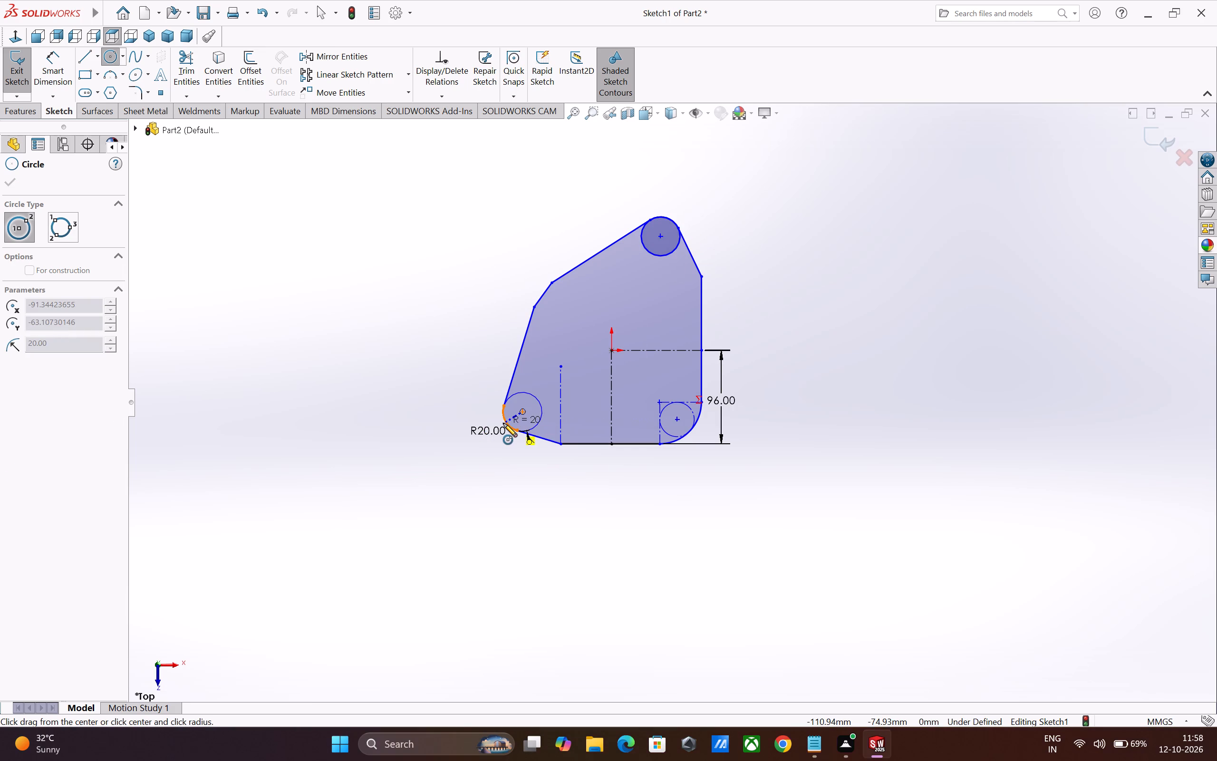
left_click(503, 423)
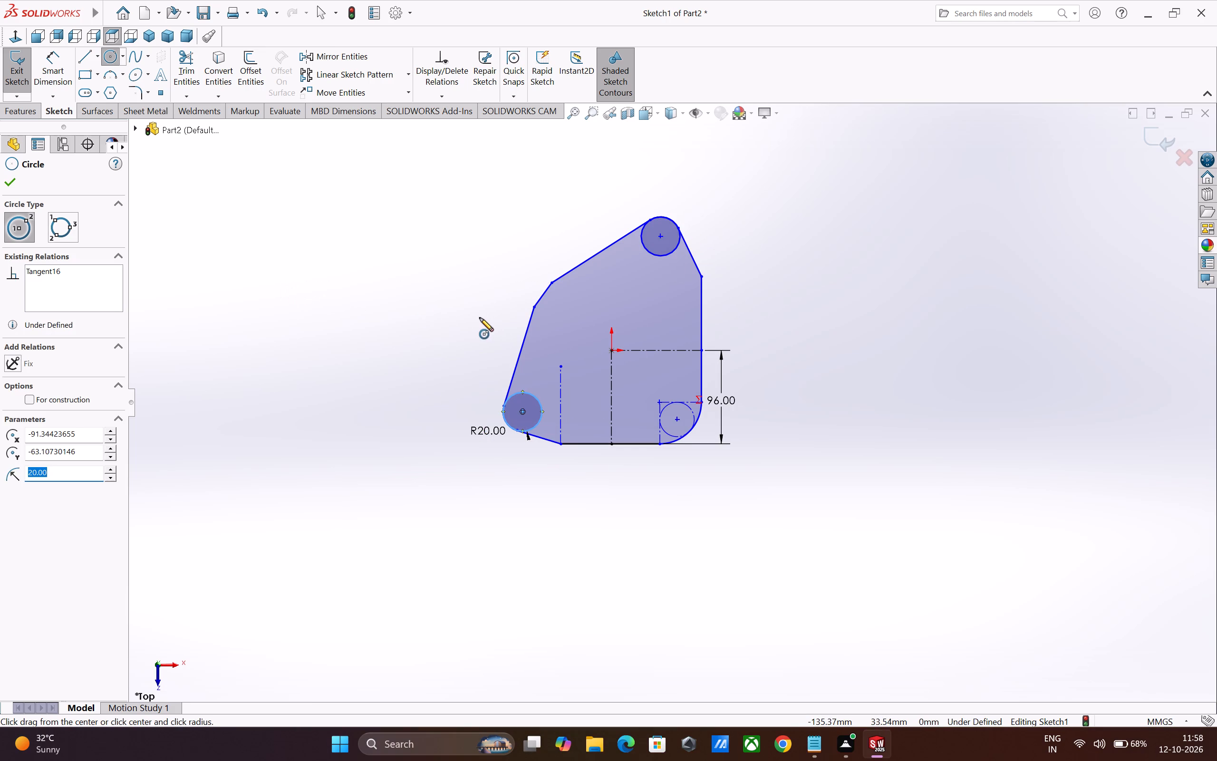
key("Escape")
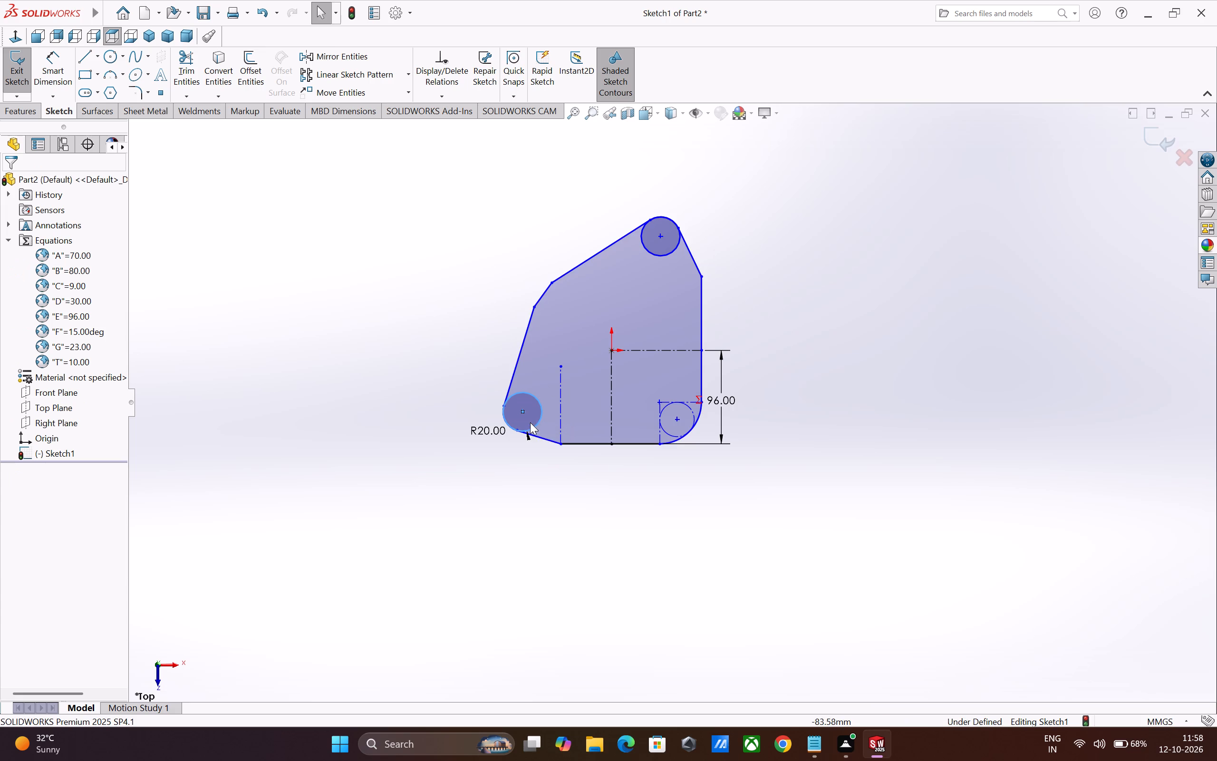
Convert the two 20 mm radius circles inside the lower-left and topmost fillets to construction geometry.
left_click(535, 423)
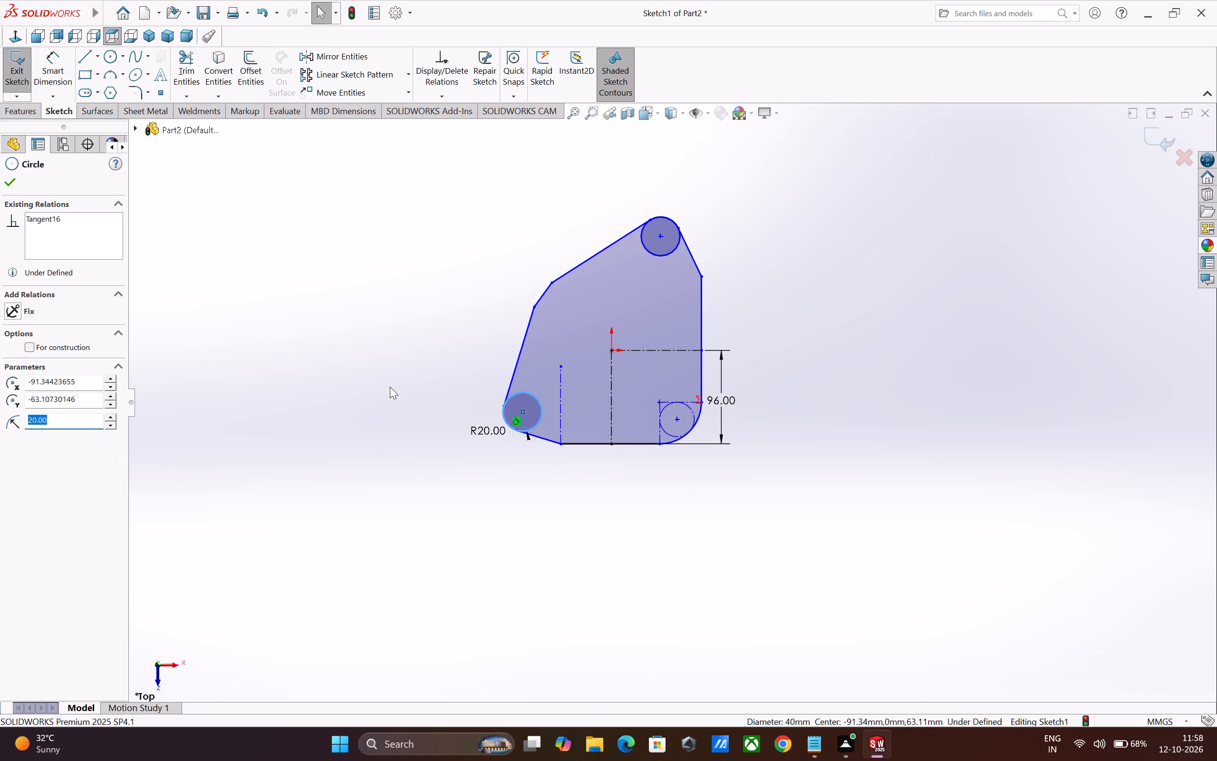
left_click(26, 343)
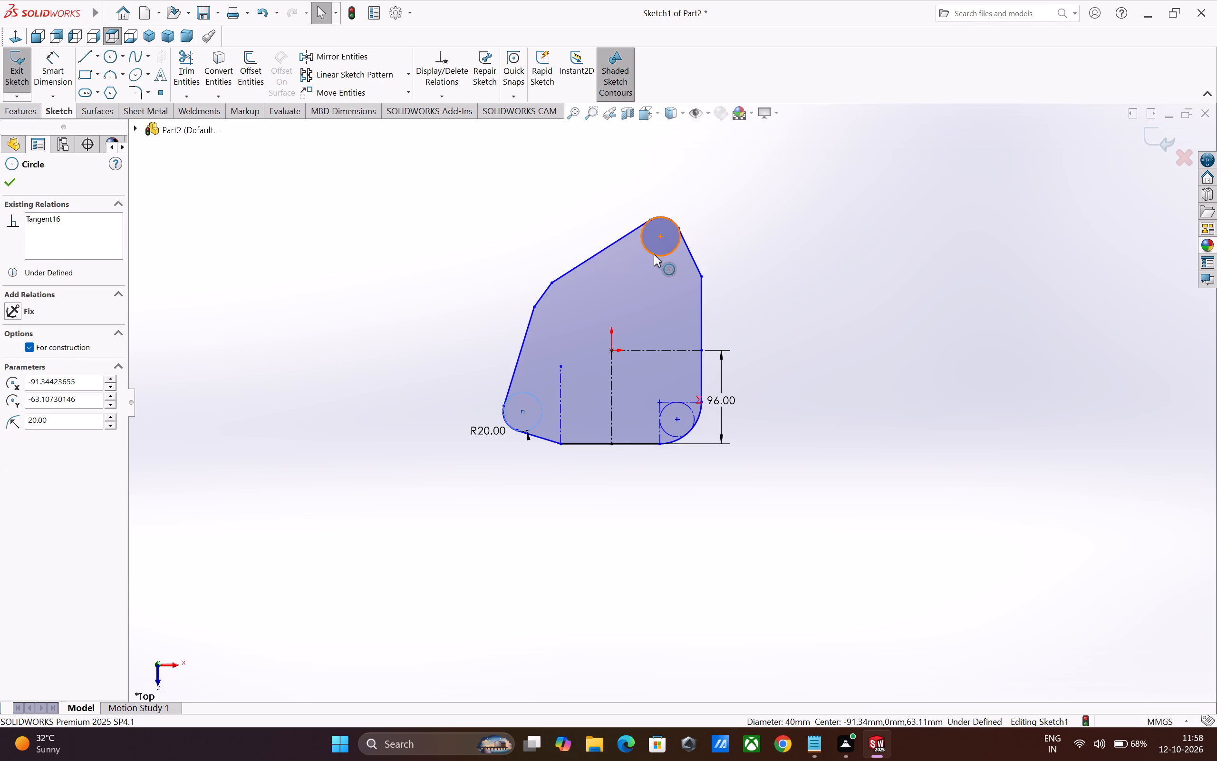
left_click(654, 254)
left_click(24, 345)
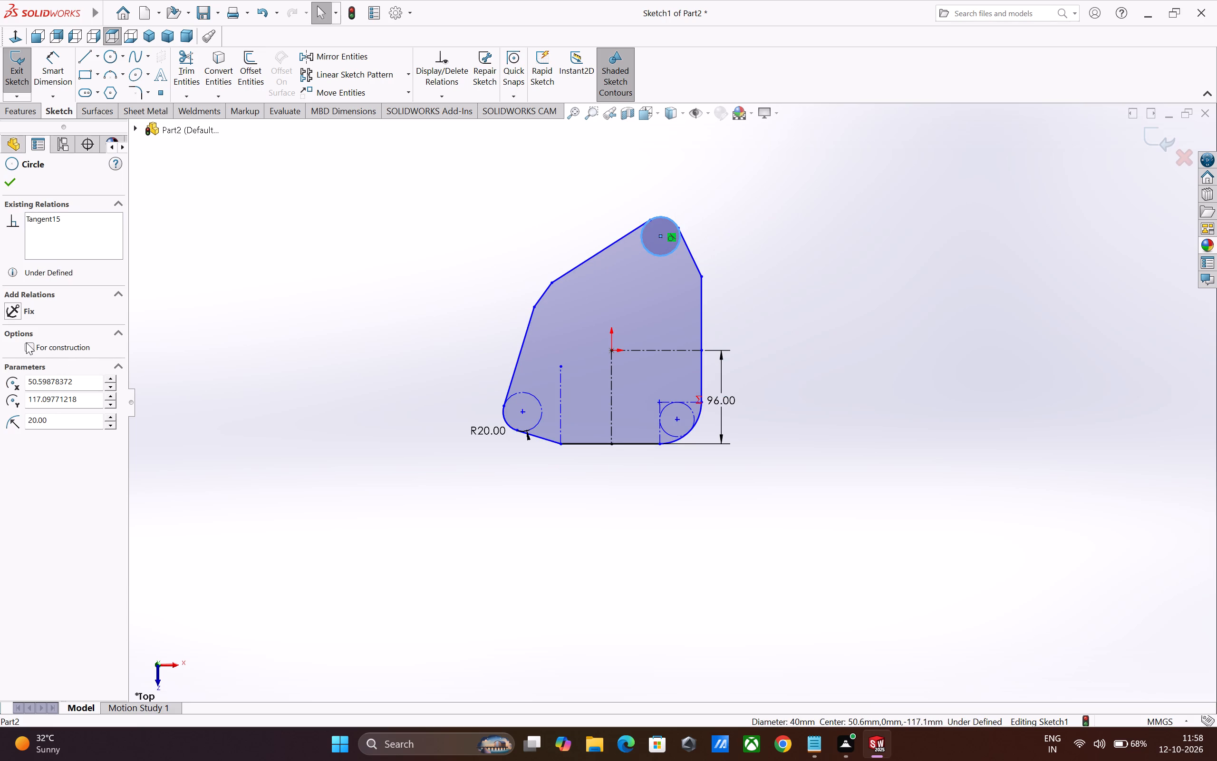
left_click(29, 341)
left_click(32, 349)
left_click(6, 190)
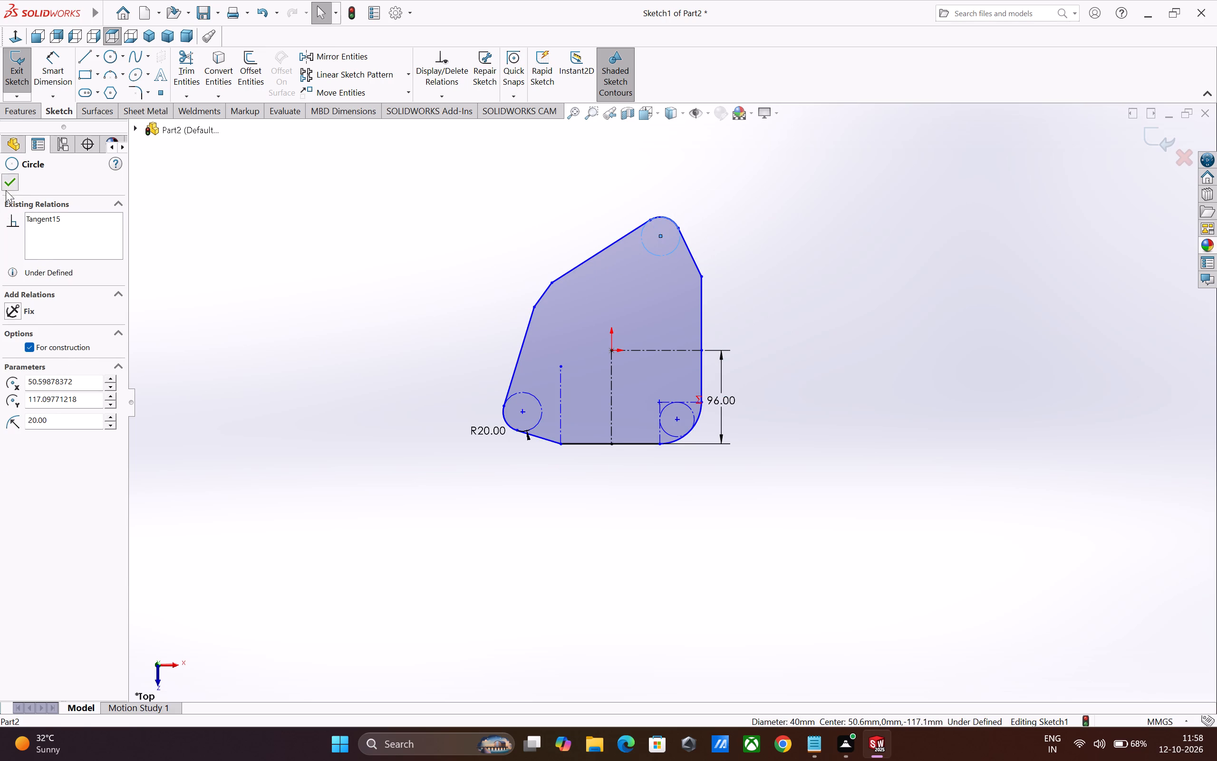
left_click(319, 402)
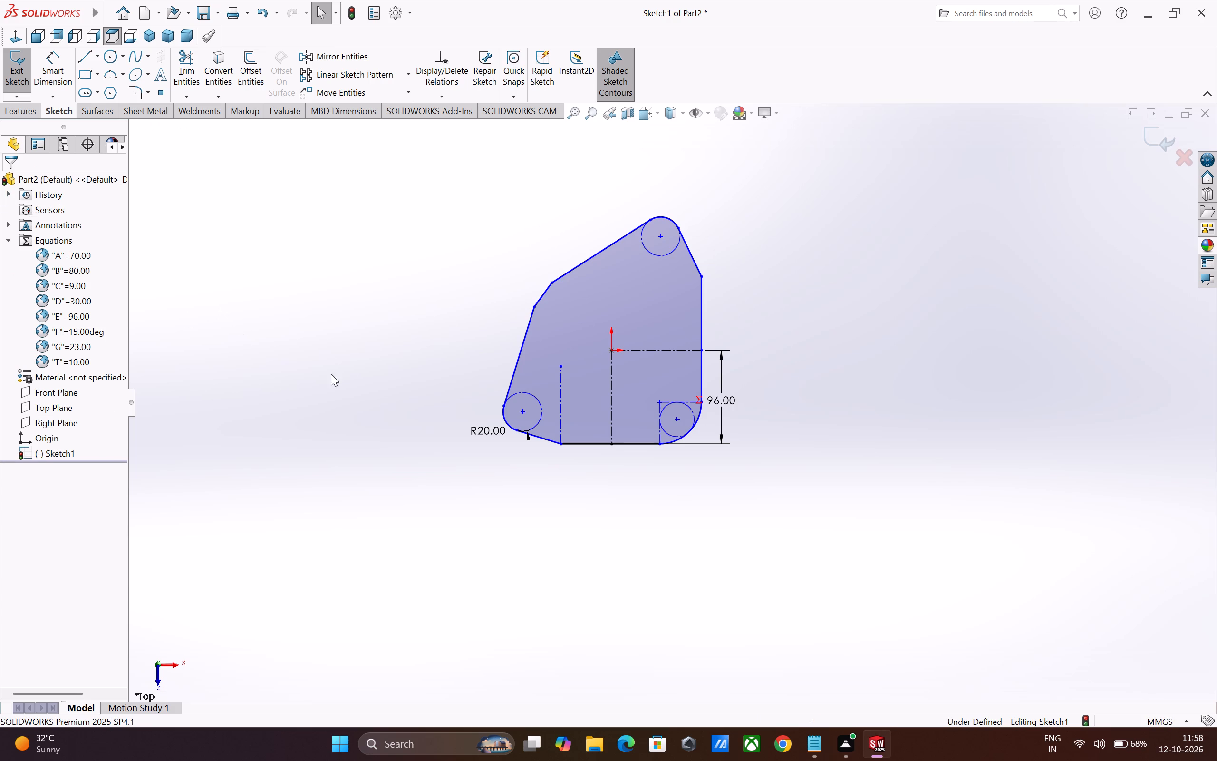
key("Escape")
Make the lower-left construction circle tangent to the vertical construction line beside it.
scroll(524, 402, "down", 3)
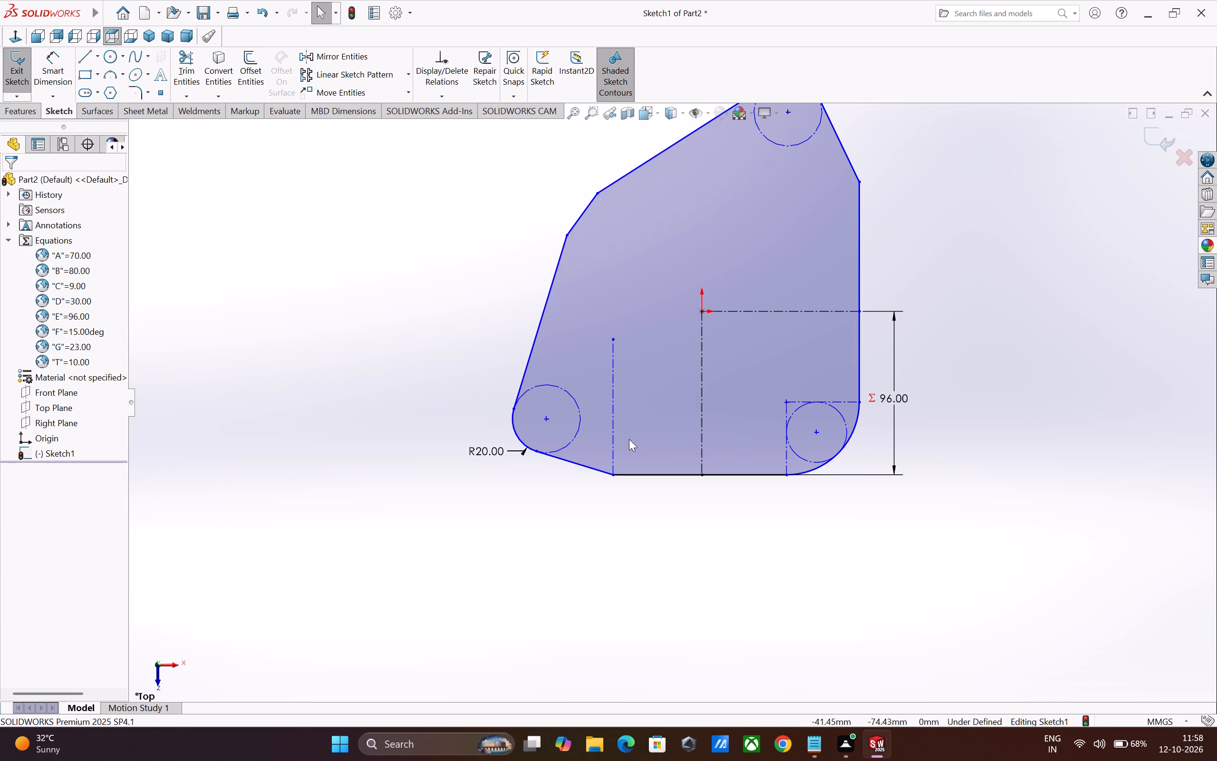
left_click(578, 434)
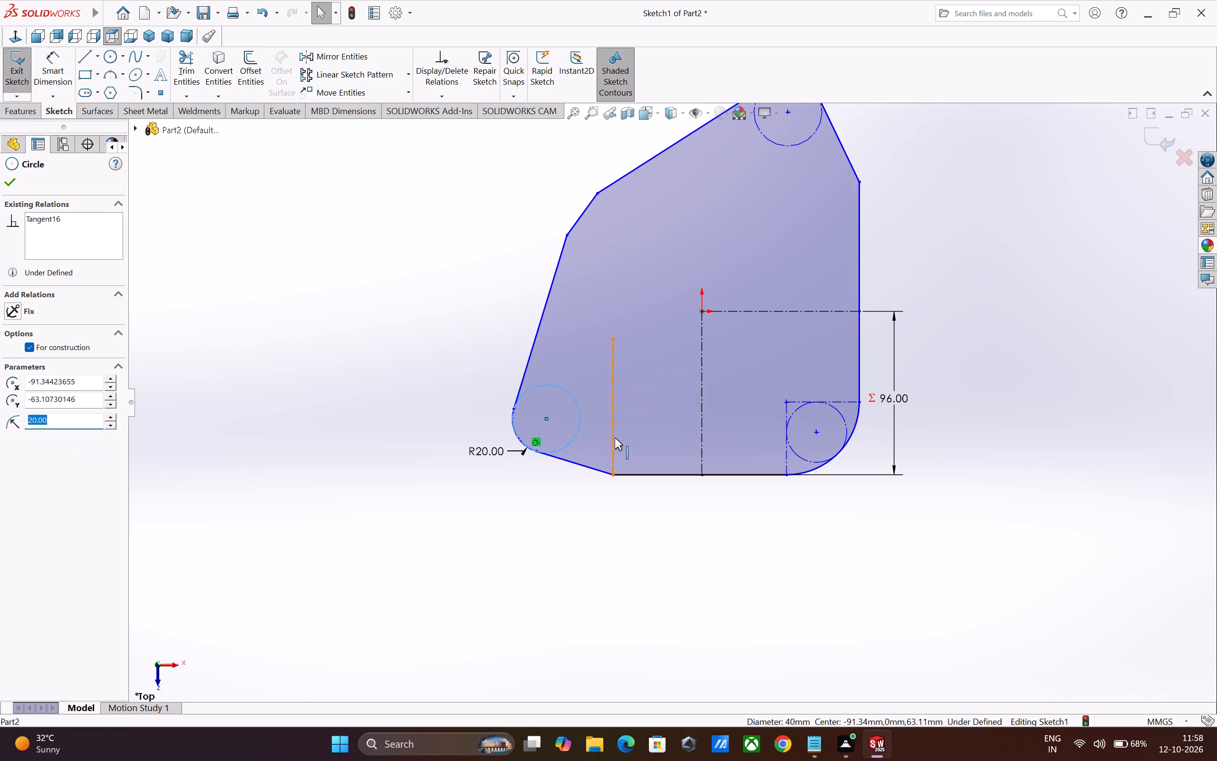
left_click(615, 439, "ctrl")
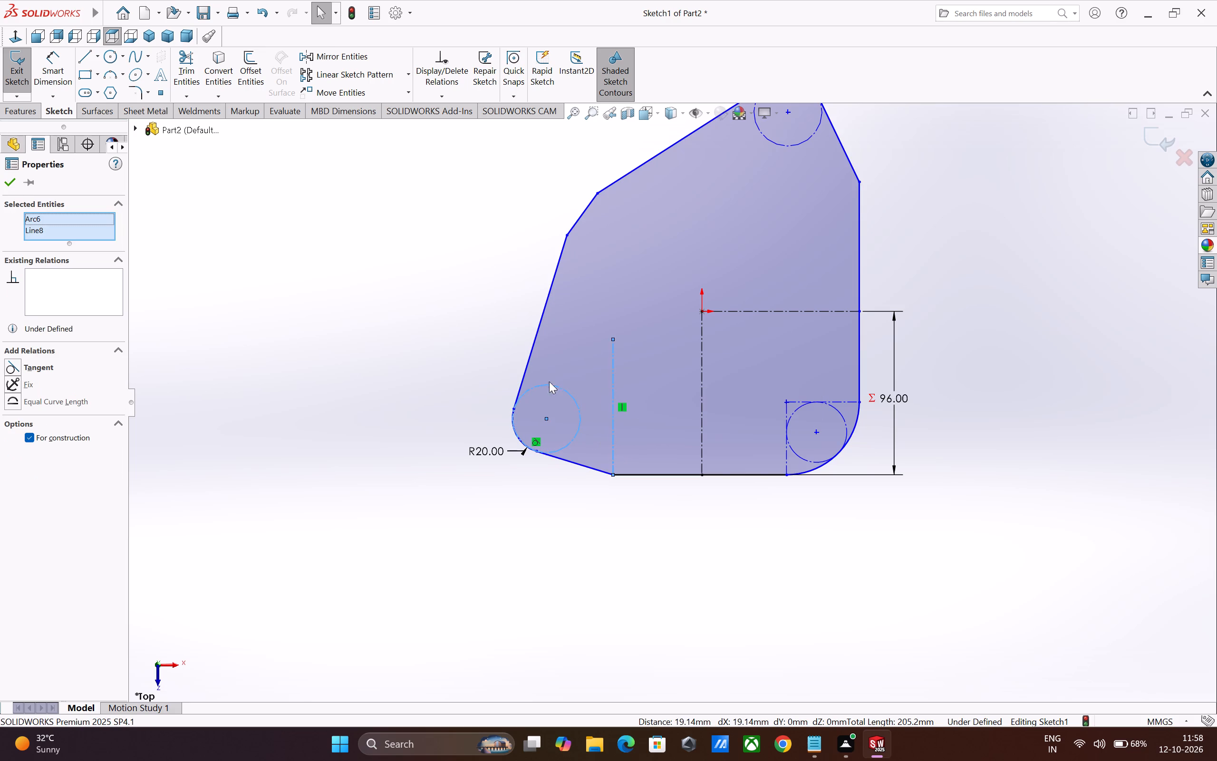
left_click(8, 368)
left_click(4, 183)
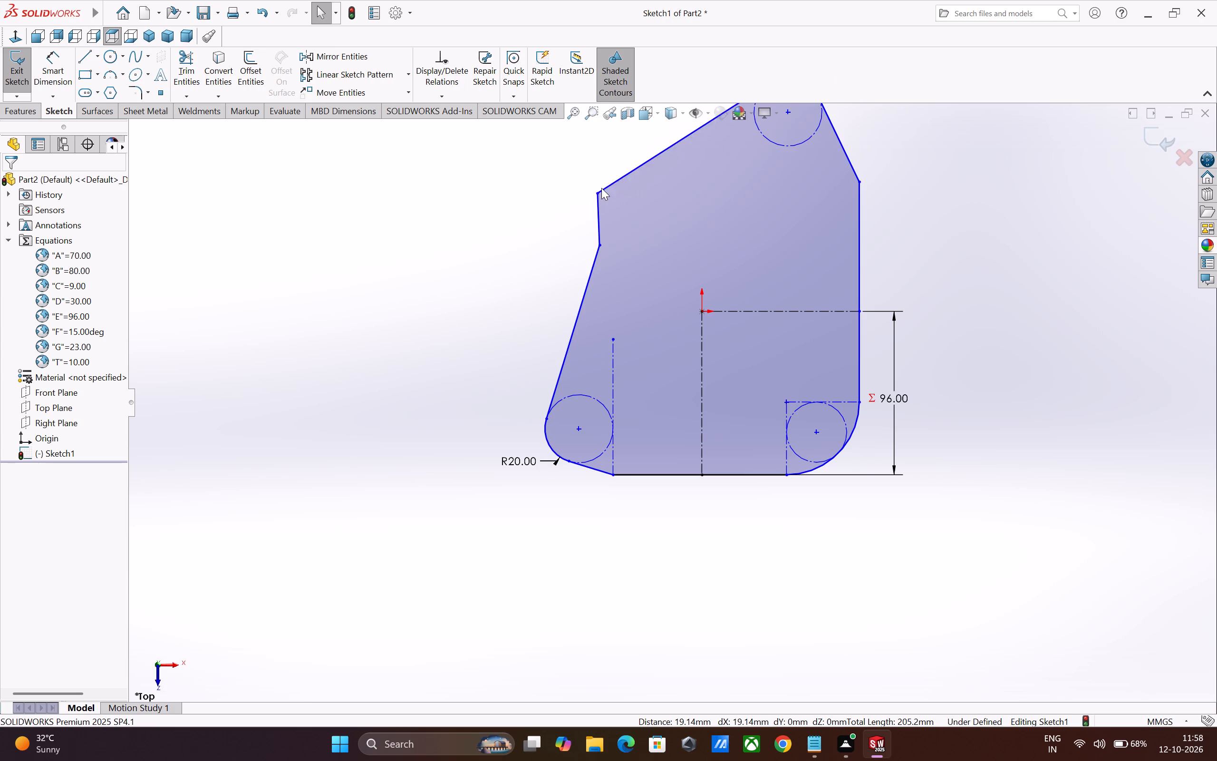
Move the upper endpoint of the profile's short upper-left edge inward to about X -39, Y 64 mm.
left_click_drag(597, 195, 636, 201)
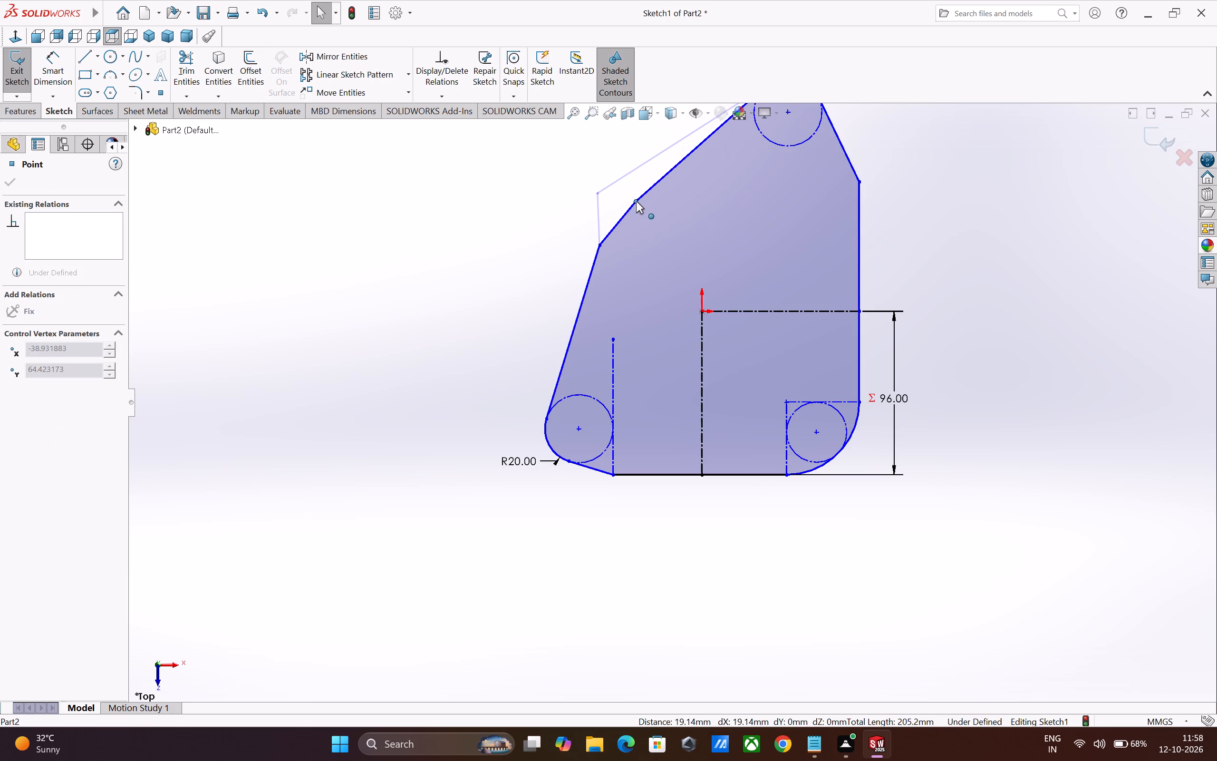
left_click_drag(636, 201, 636, 201)
left_click(498, 251)
Draw a horizontal construction line inward from the upper endpoint of the profile's right vertical edge.
scroll(503, 277, "up", 3)
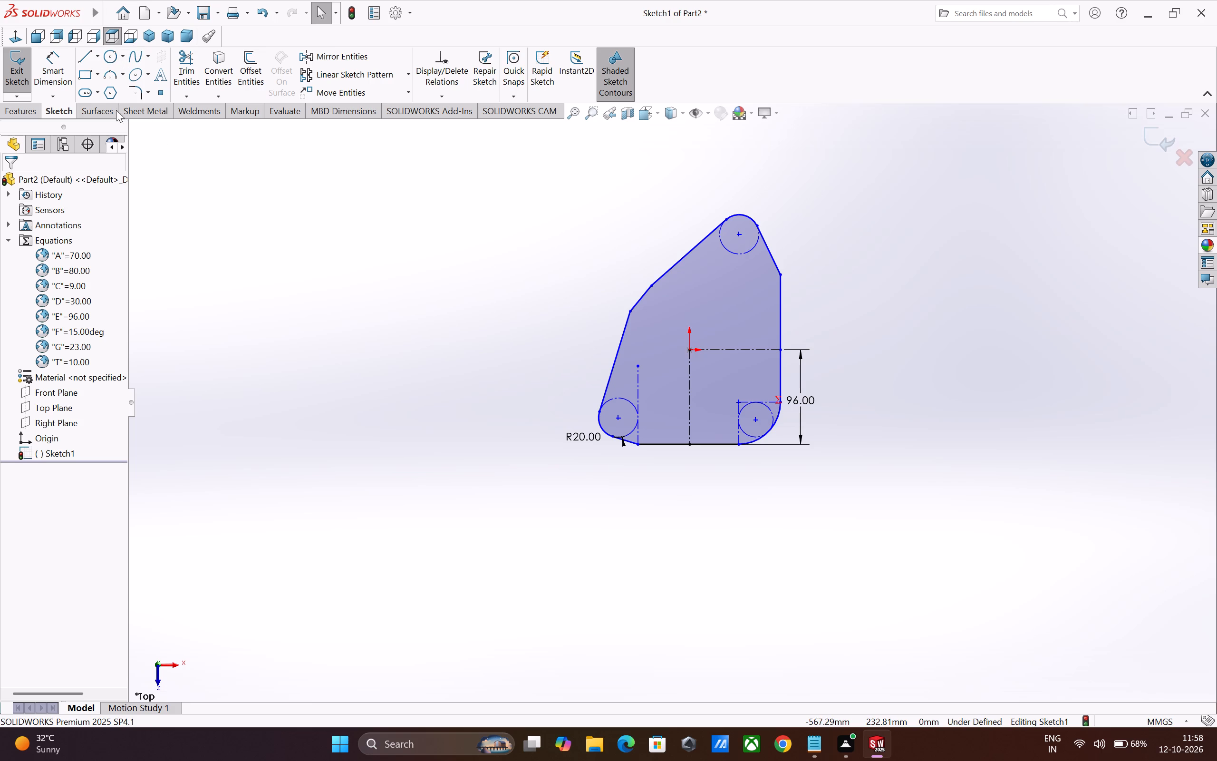
left_click(90, 57)
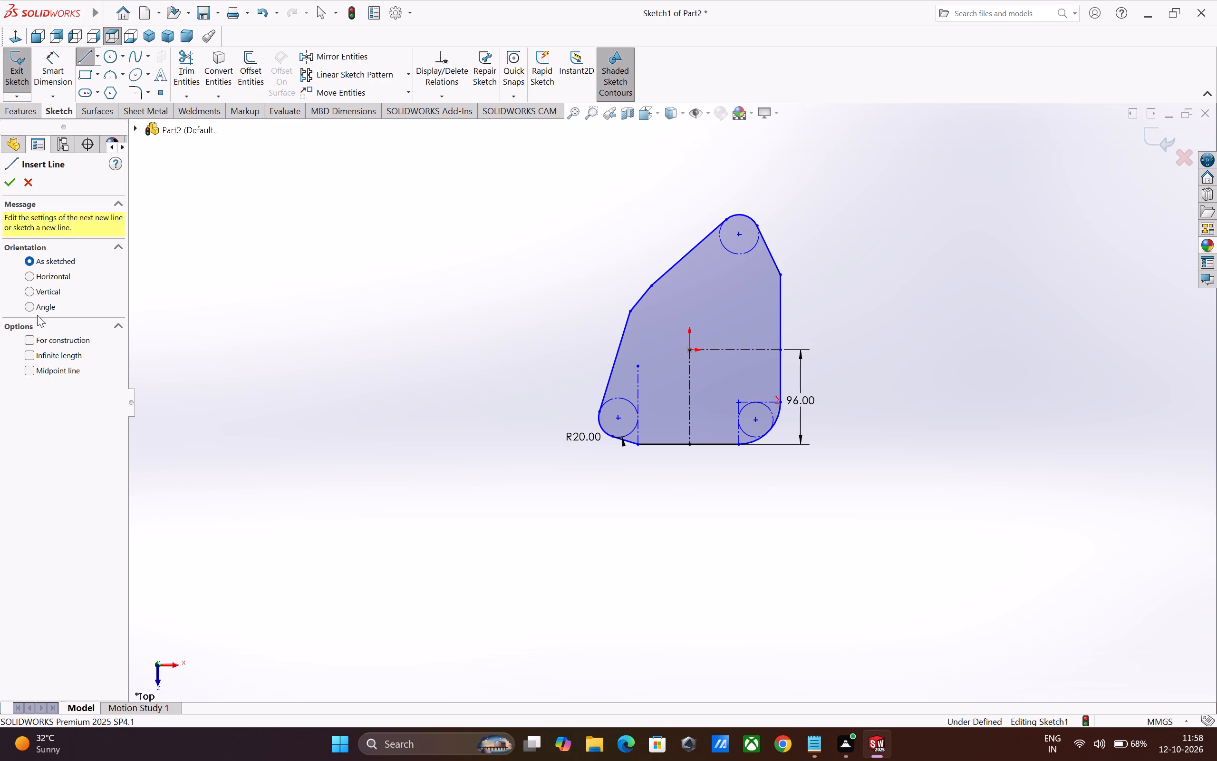
left_click(31, 341)
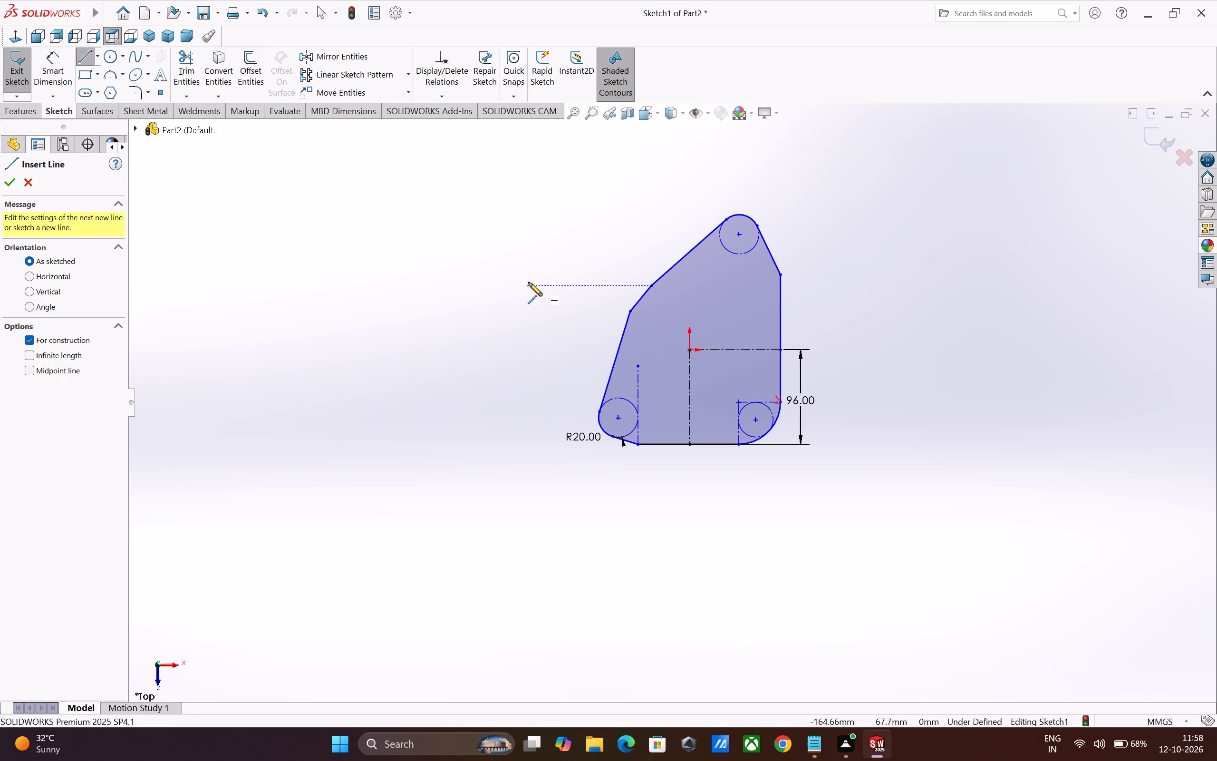
left_click(783, 277)
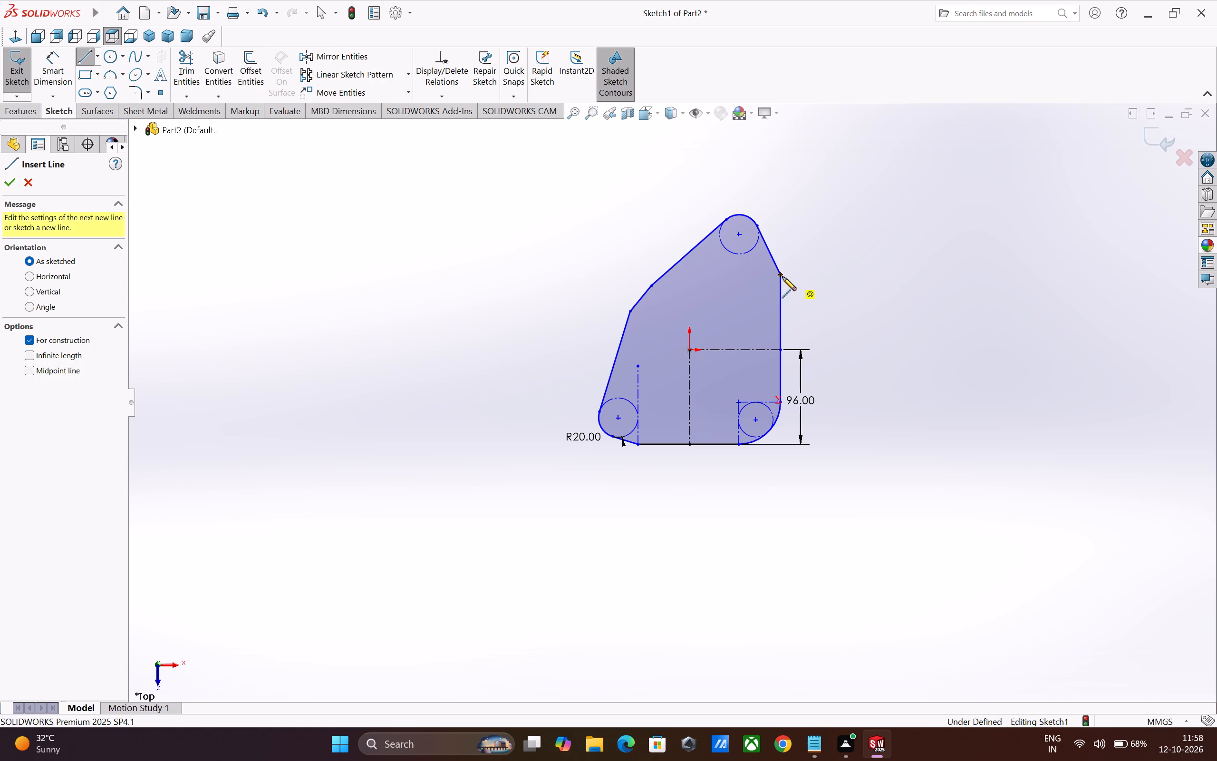
left_click(714, 277)
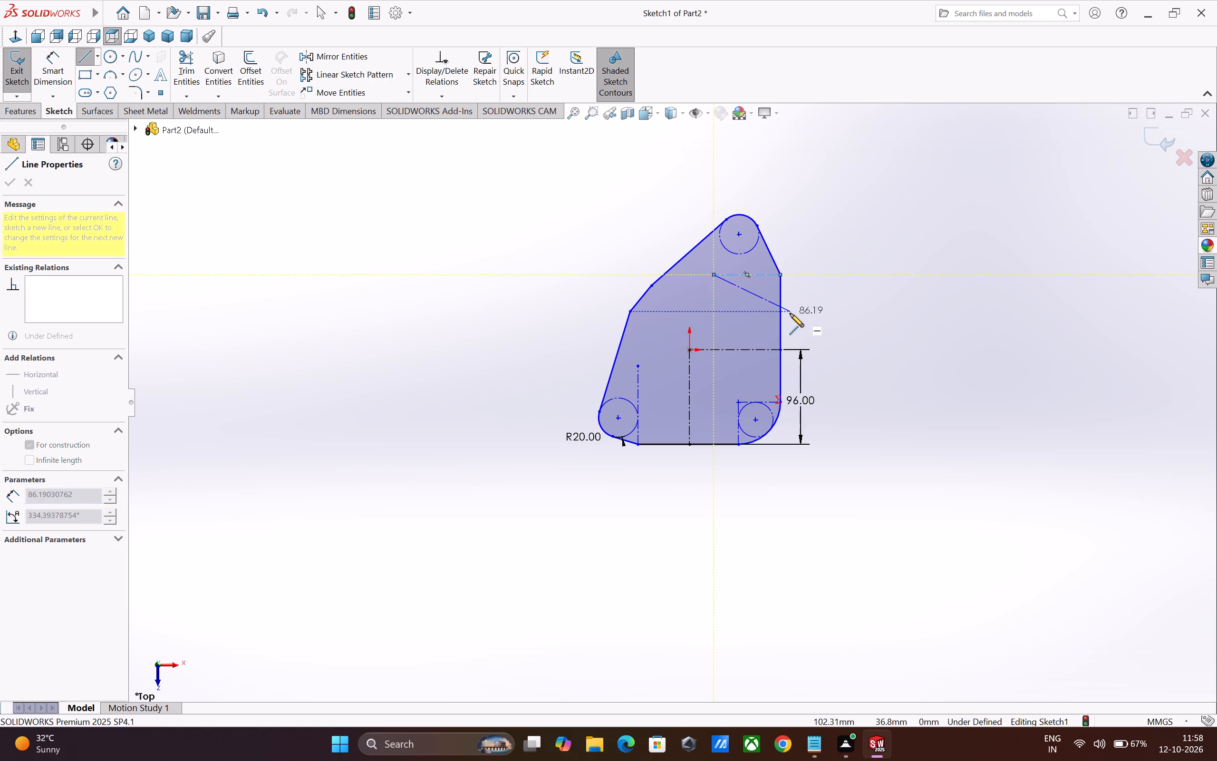
key("Escape")
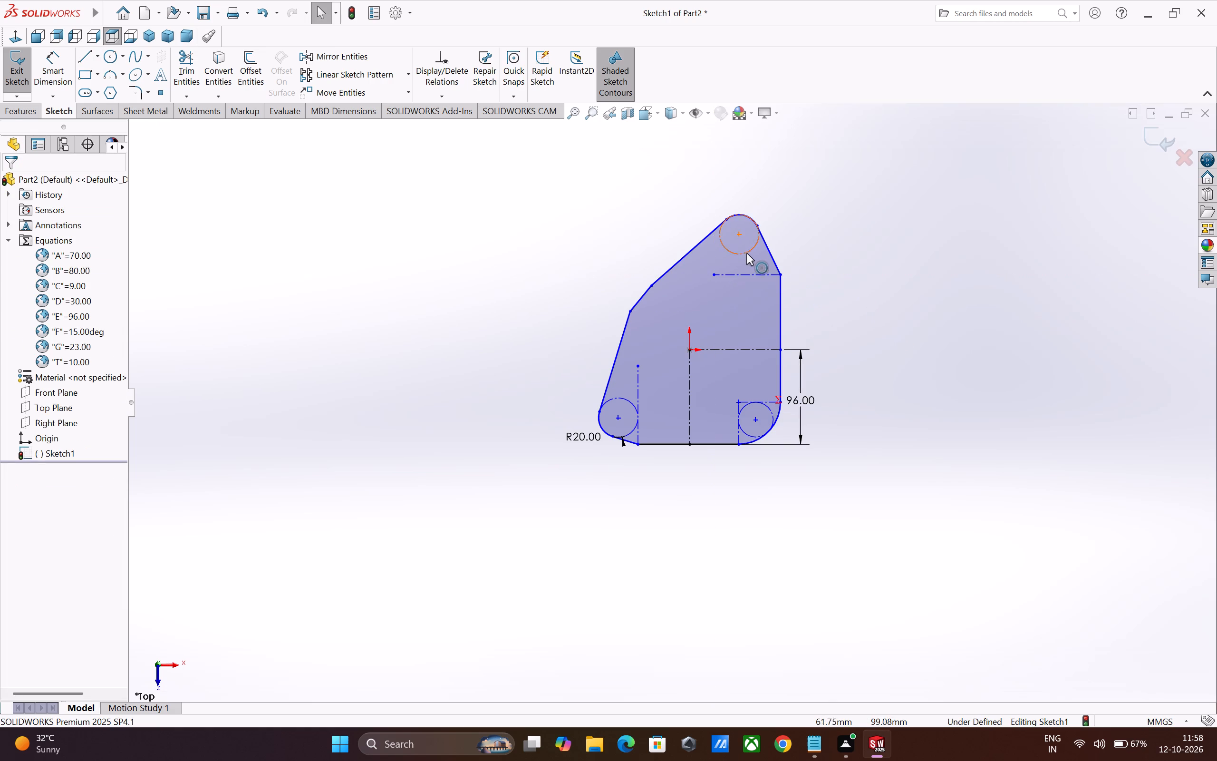
Make the topmost construction circle tangent to the new horizontal construction line below it.
left_click(744, 254)
left_click(746, 274, "ctrl")
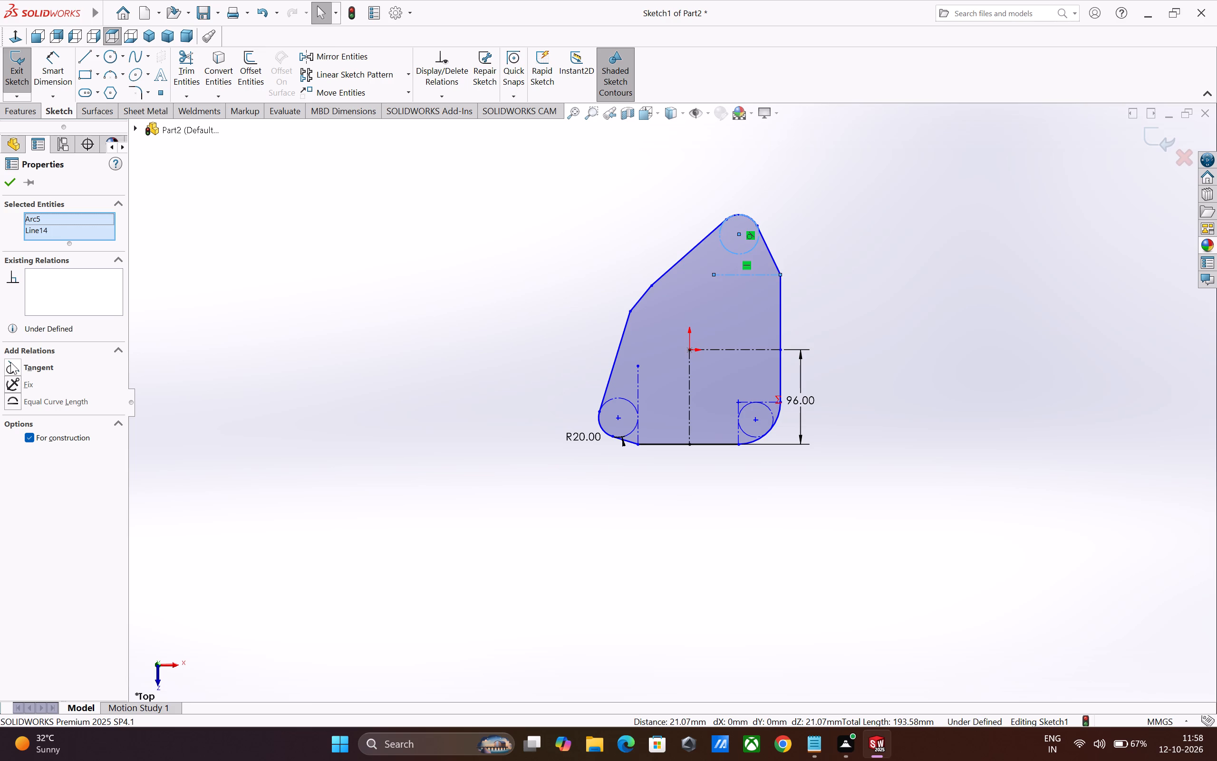
left_click(10, 363)
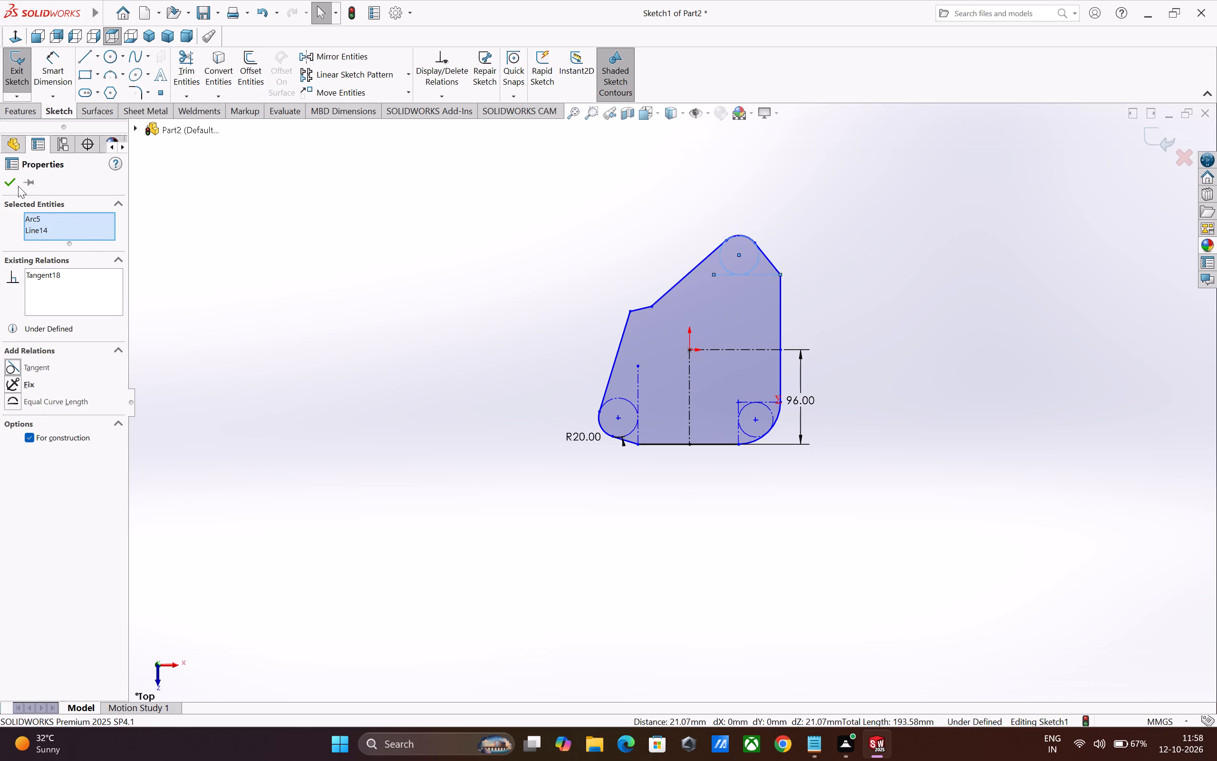
left_click(17, 186)
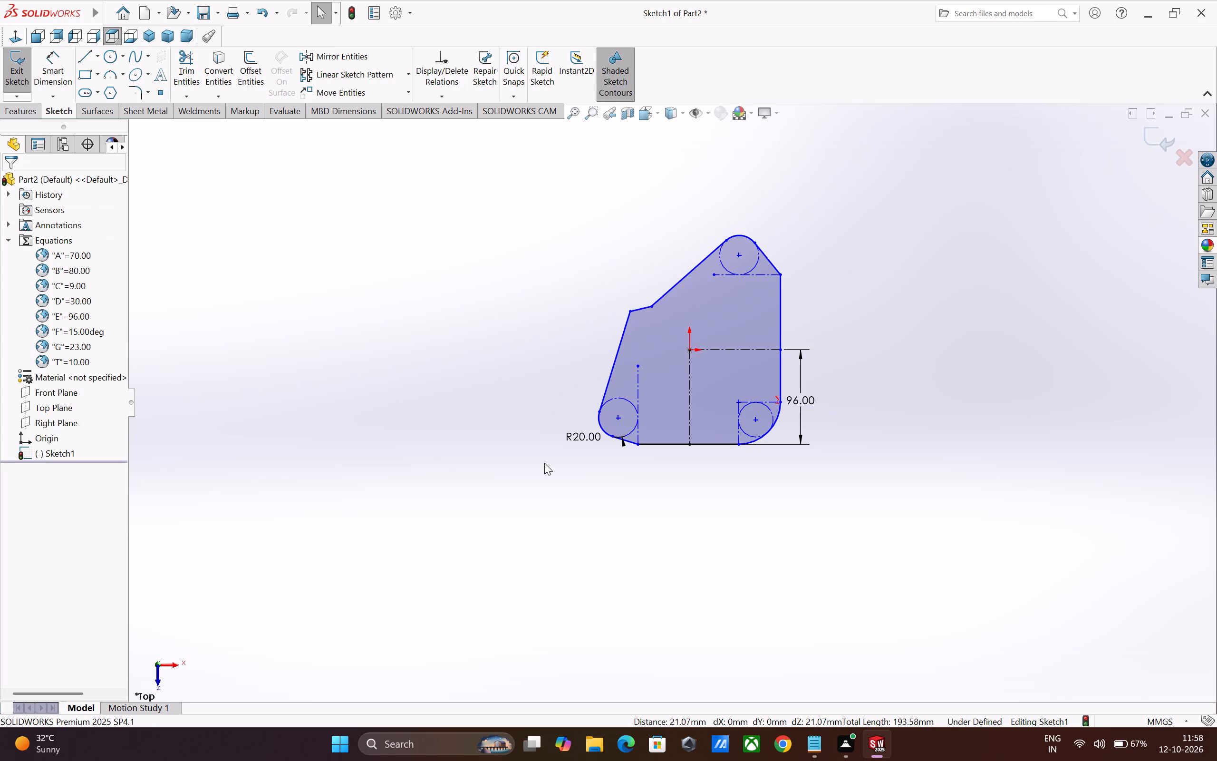
Move the lower endpoint of the short upper-left edge to about X -52, Y 23 mm.
left_click_drag(631, 312, 637, 339)
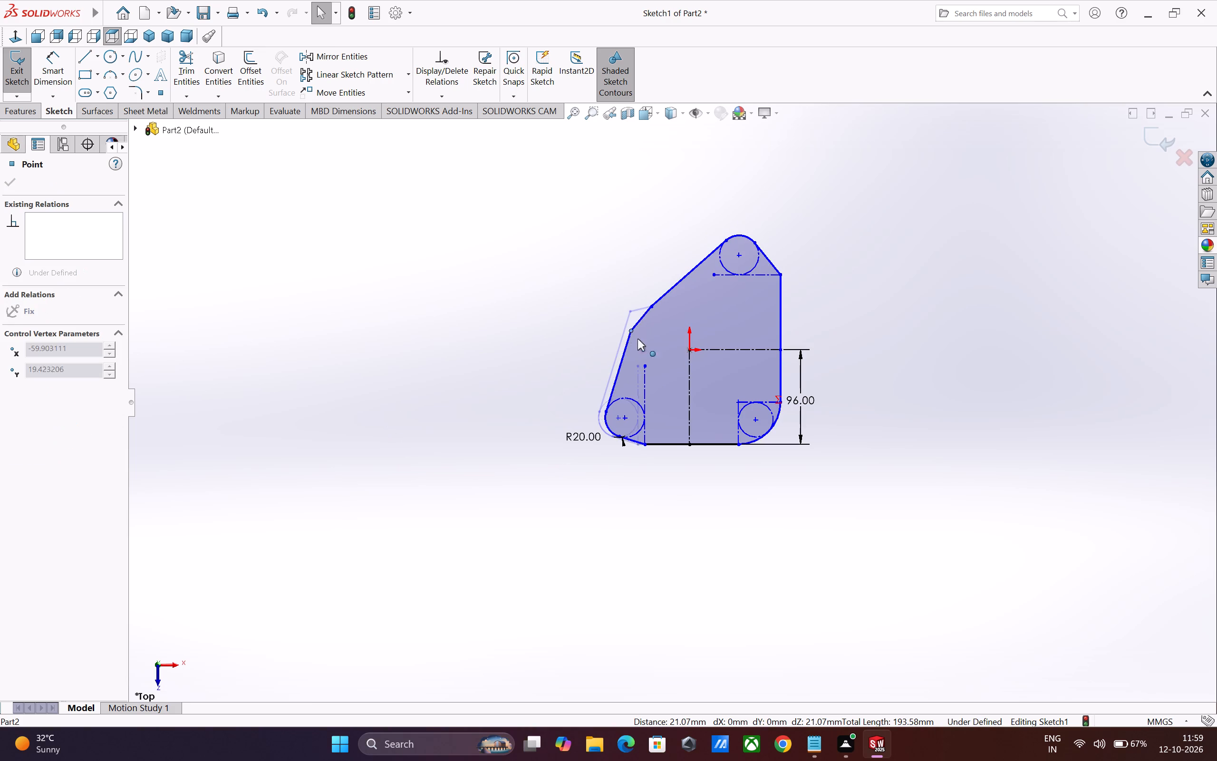
left_click_drag(637, 339, 629, 342)
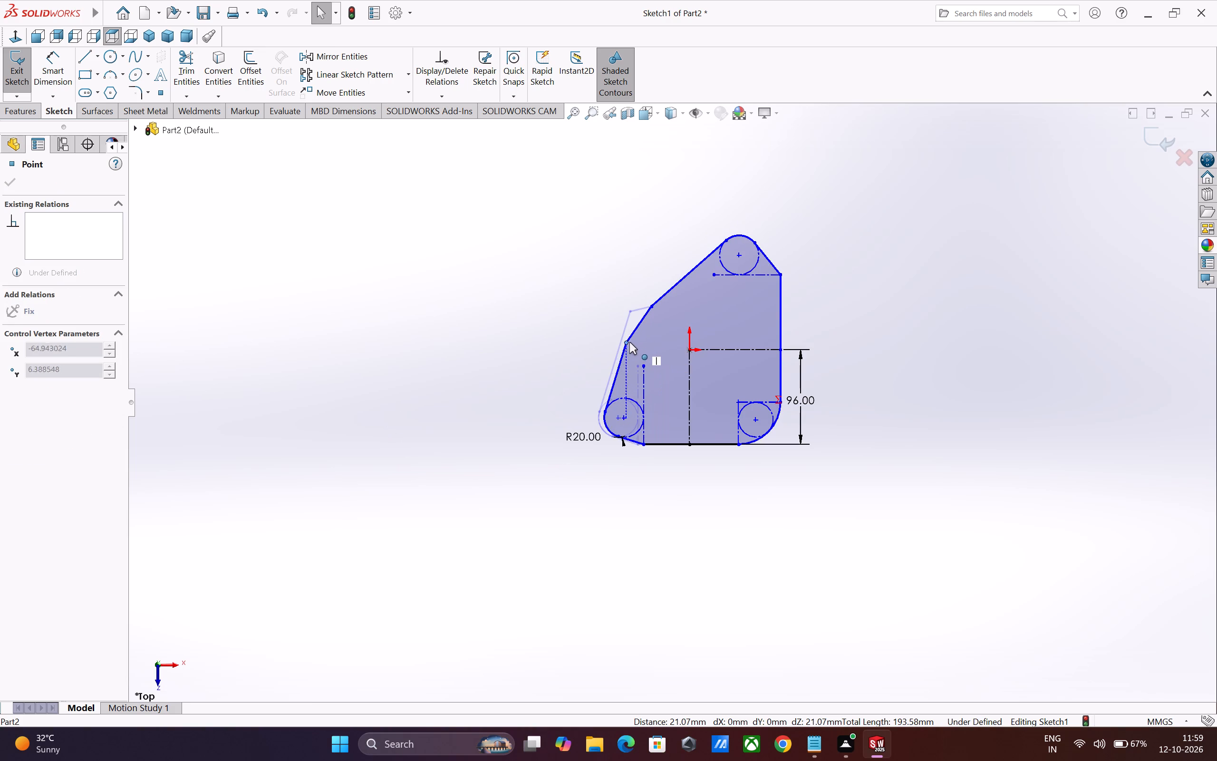
left_click_drag(629, 342, 638, 327)
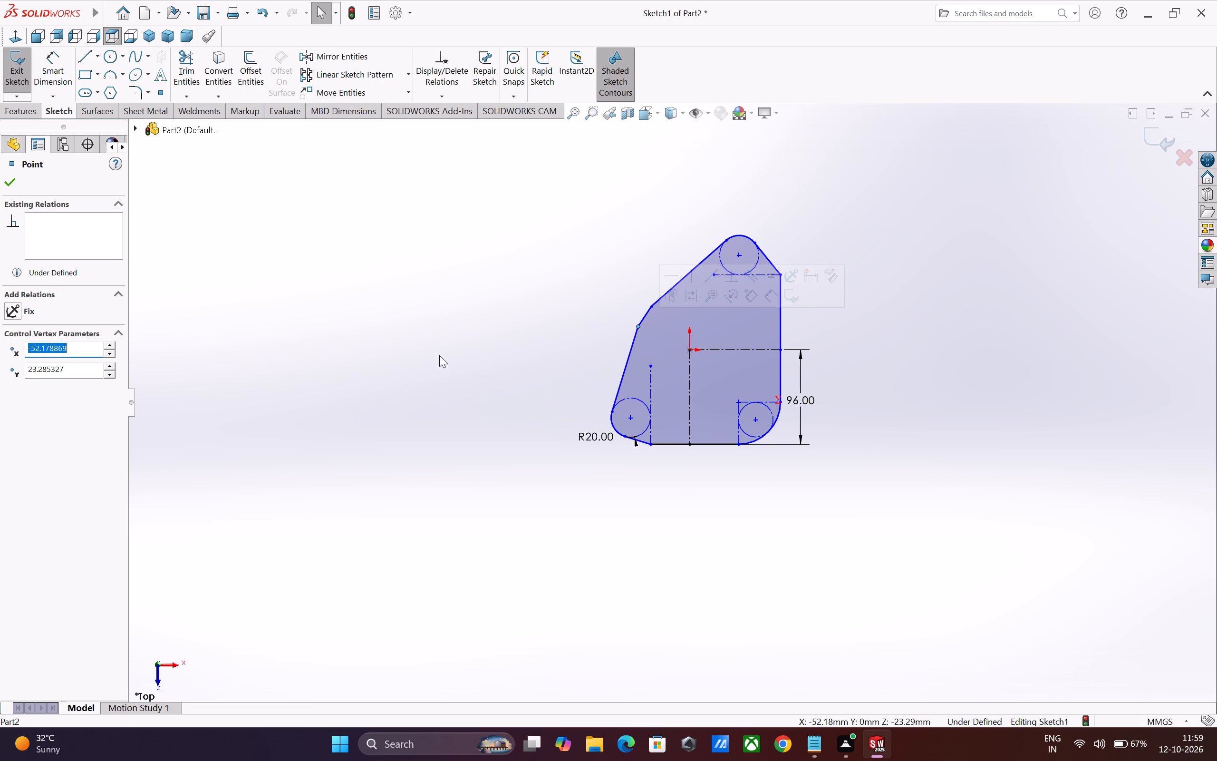
left_click(439, 355)
Dimension the angle between the left vertical construction line and the slanted left edge, linking it to global variable F.
scroll(743, 496, "up", 1)
scroll(724, 339, "down", 3)
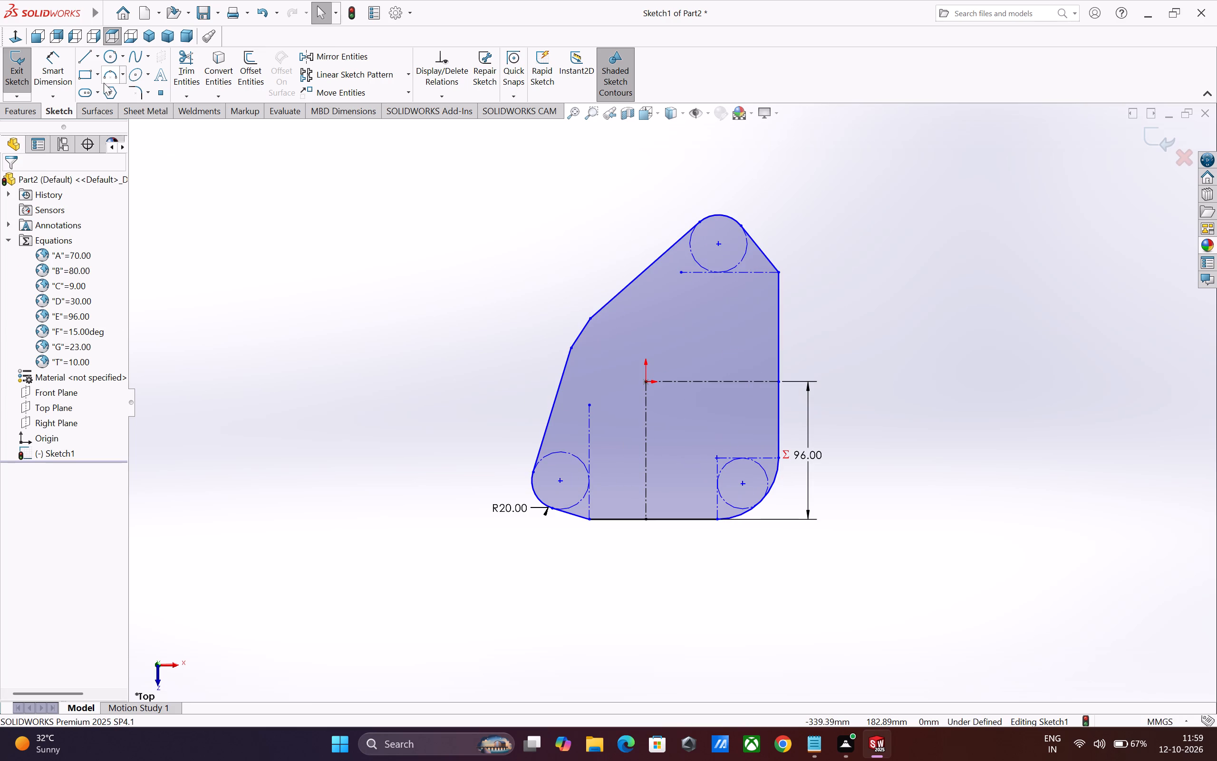
left_click(54, 64)
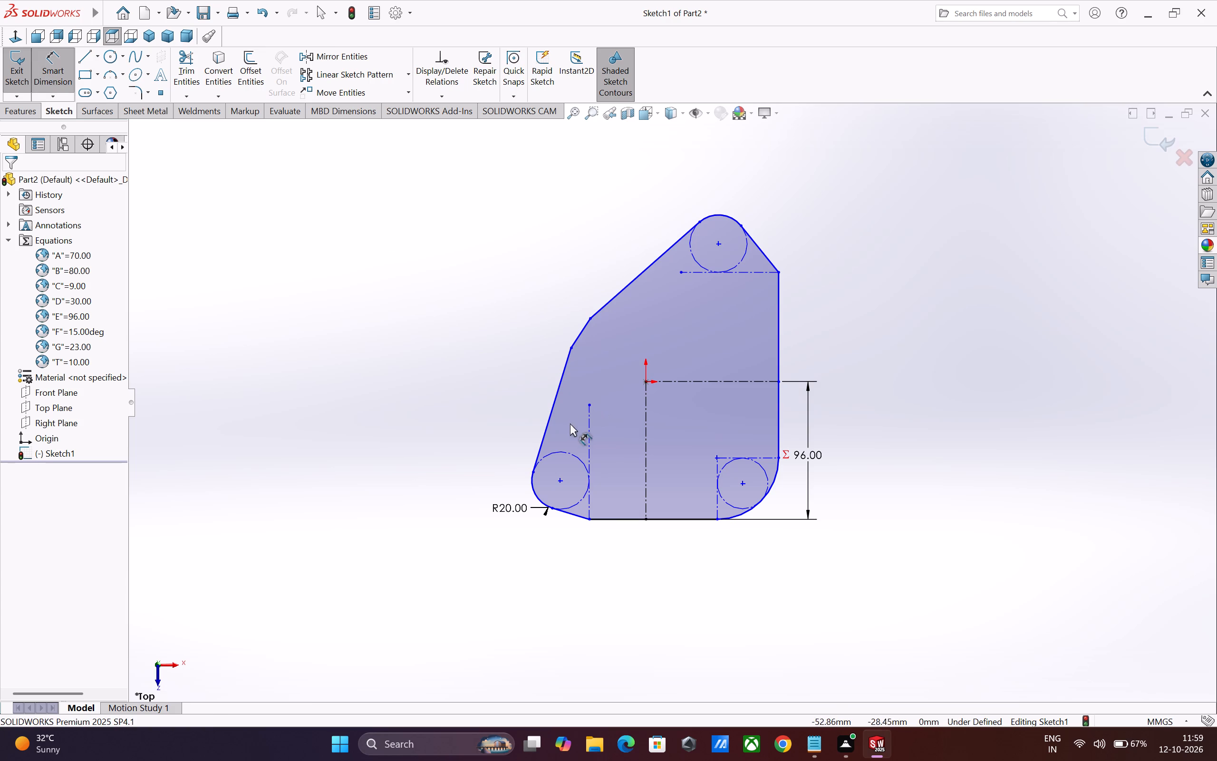
left_click(589, 436)
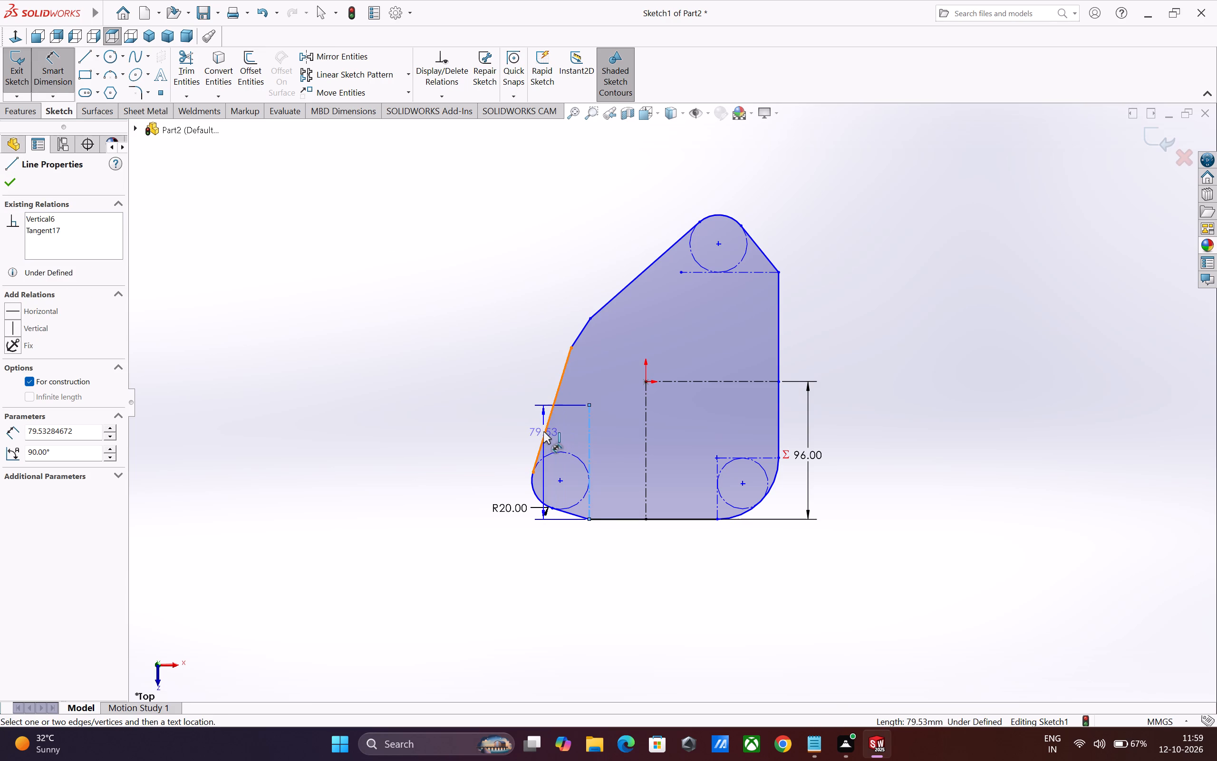
left_click(543, 431)
left_click(569, 426)
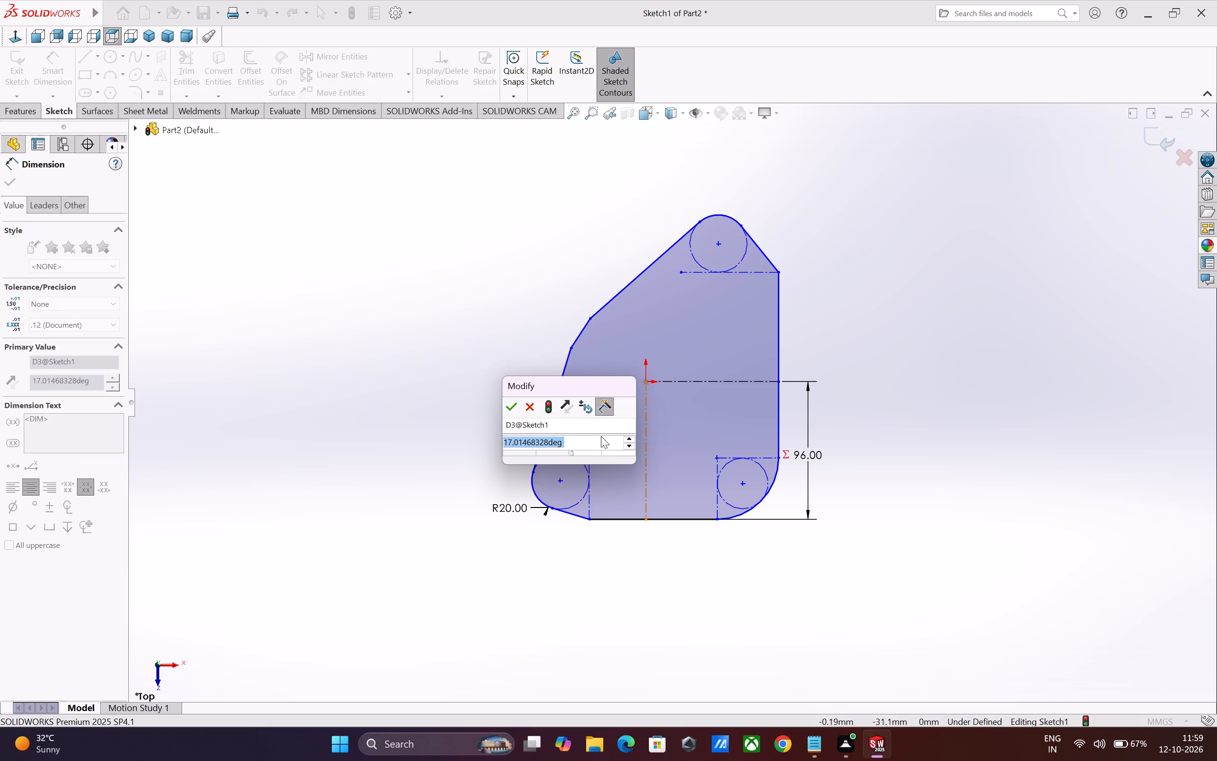
key("equal")
left_click(601, 457)
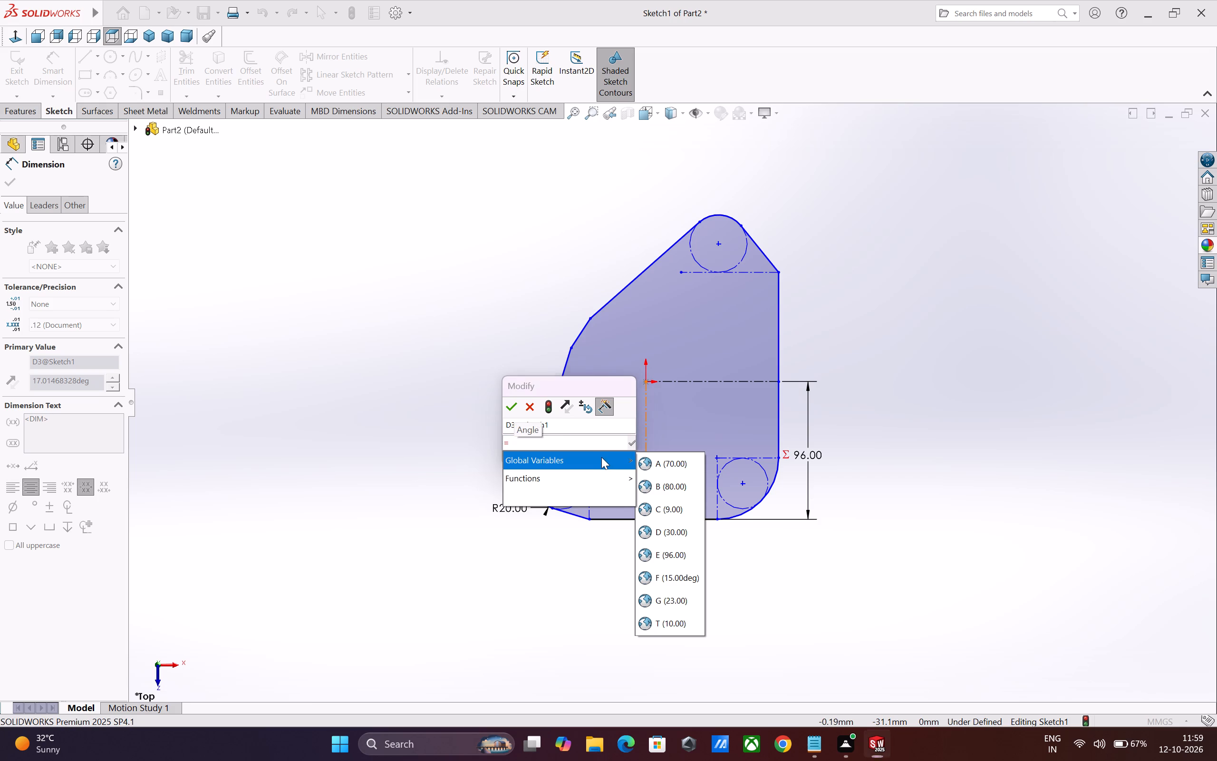
left_click(673, 584)
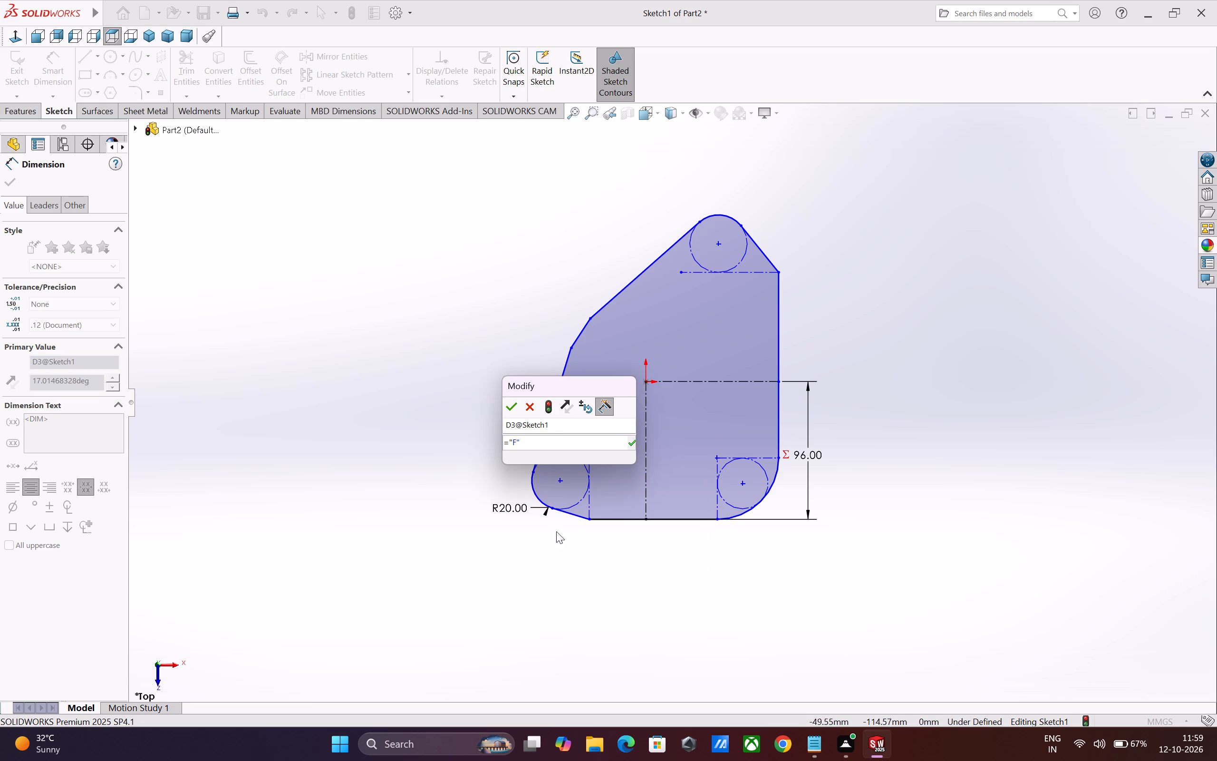
left_click(509, 412)
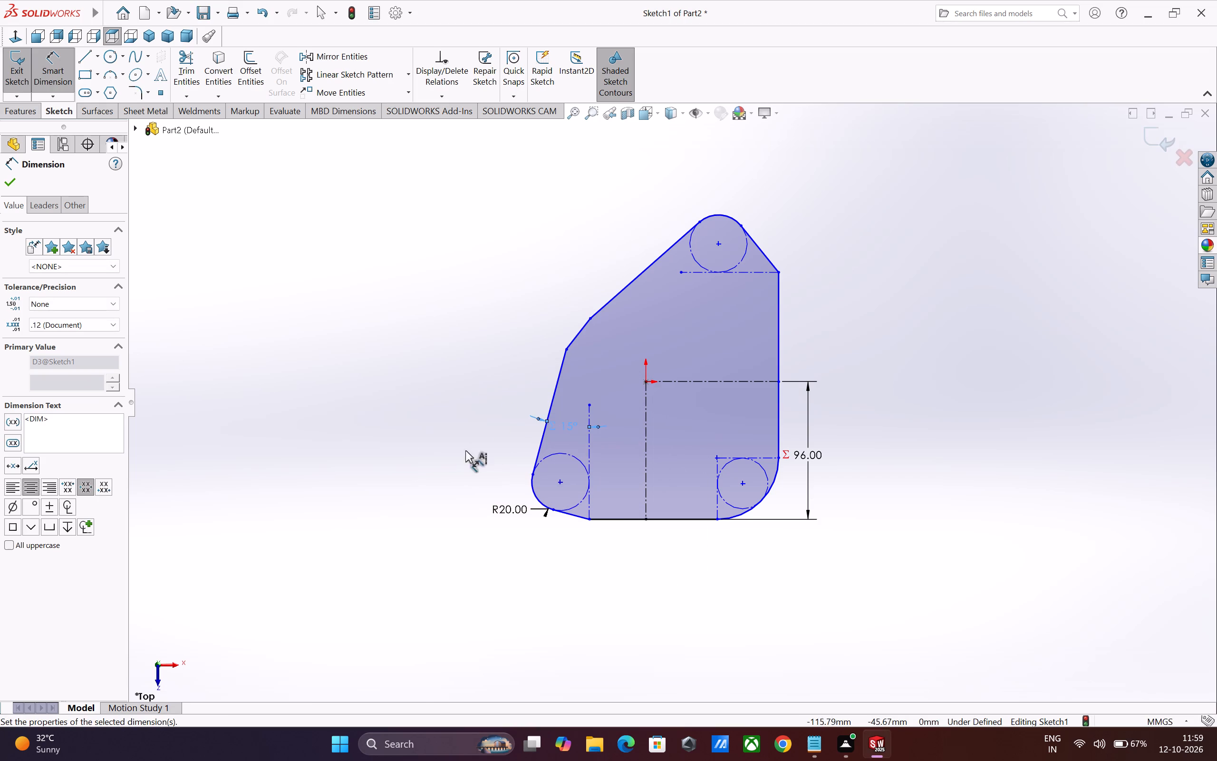
scroll(584, 433, "up", 1)
scroll(567, 426, "down", 3)
left_click(522, 420)
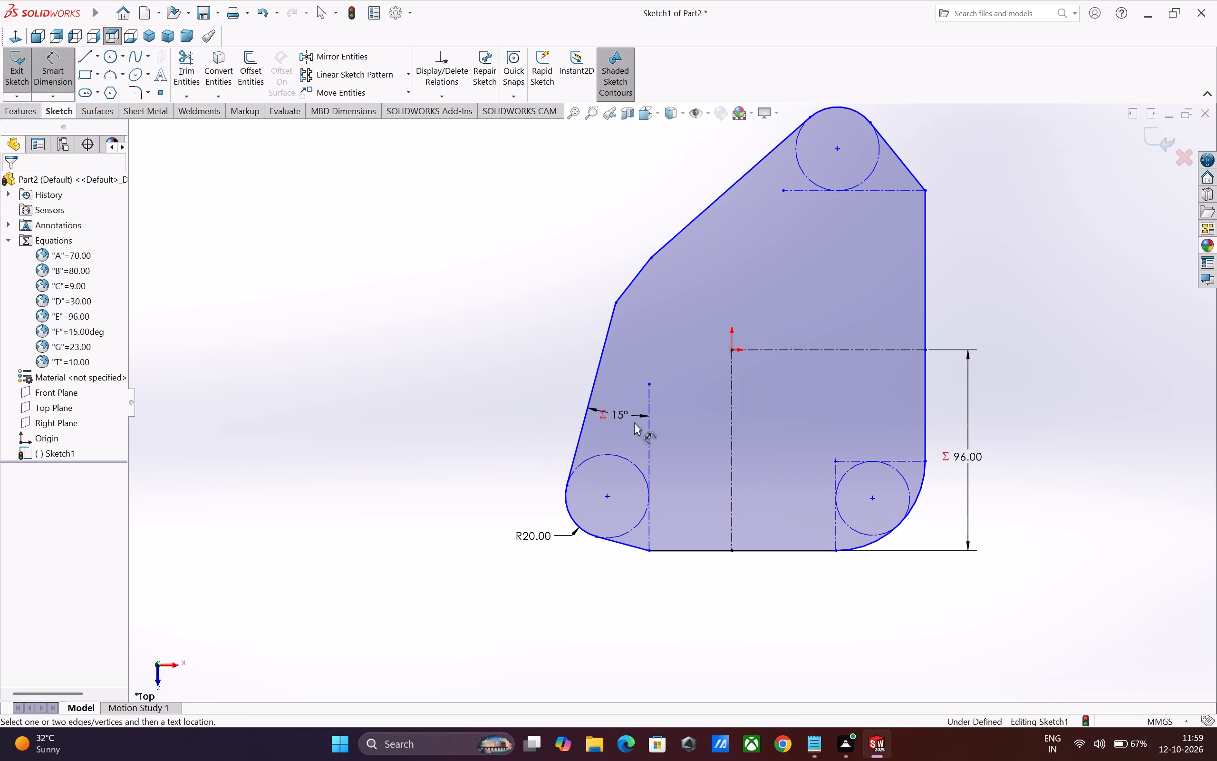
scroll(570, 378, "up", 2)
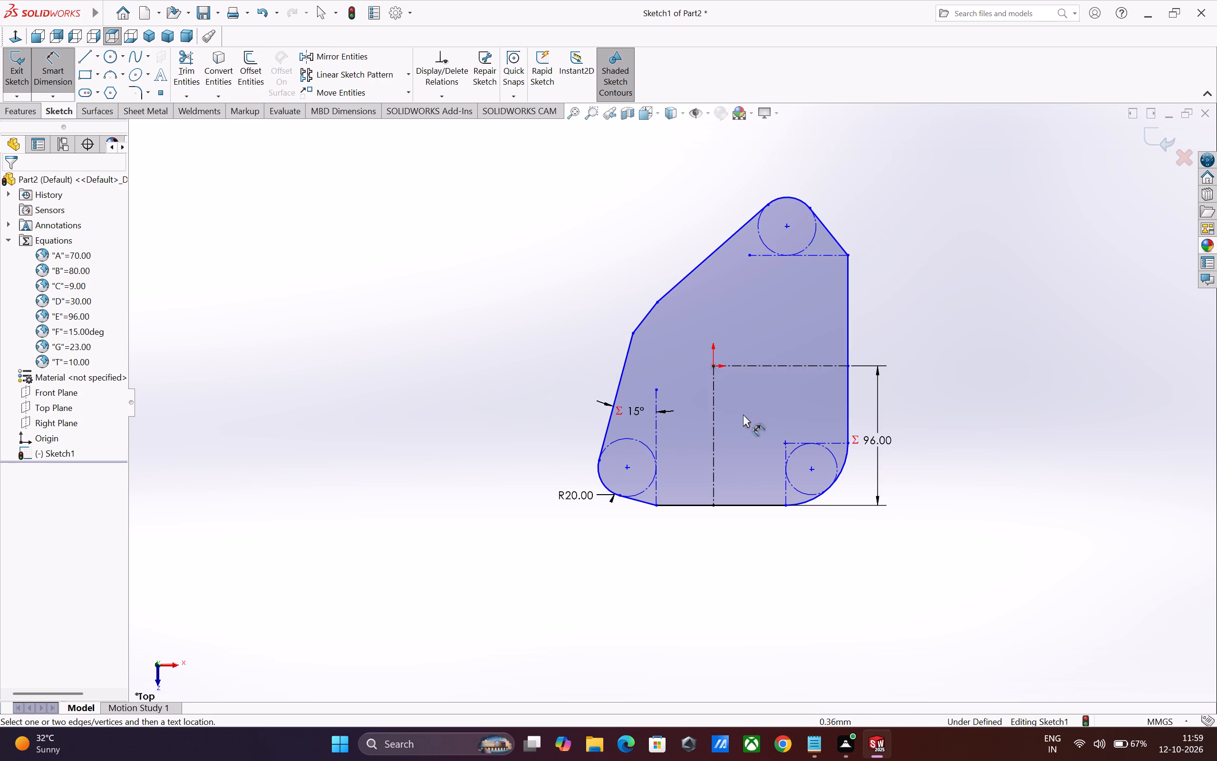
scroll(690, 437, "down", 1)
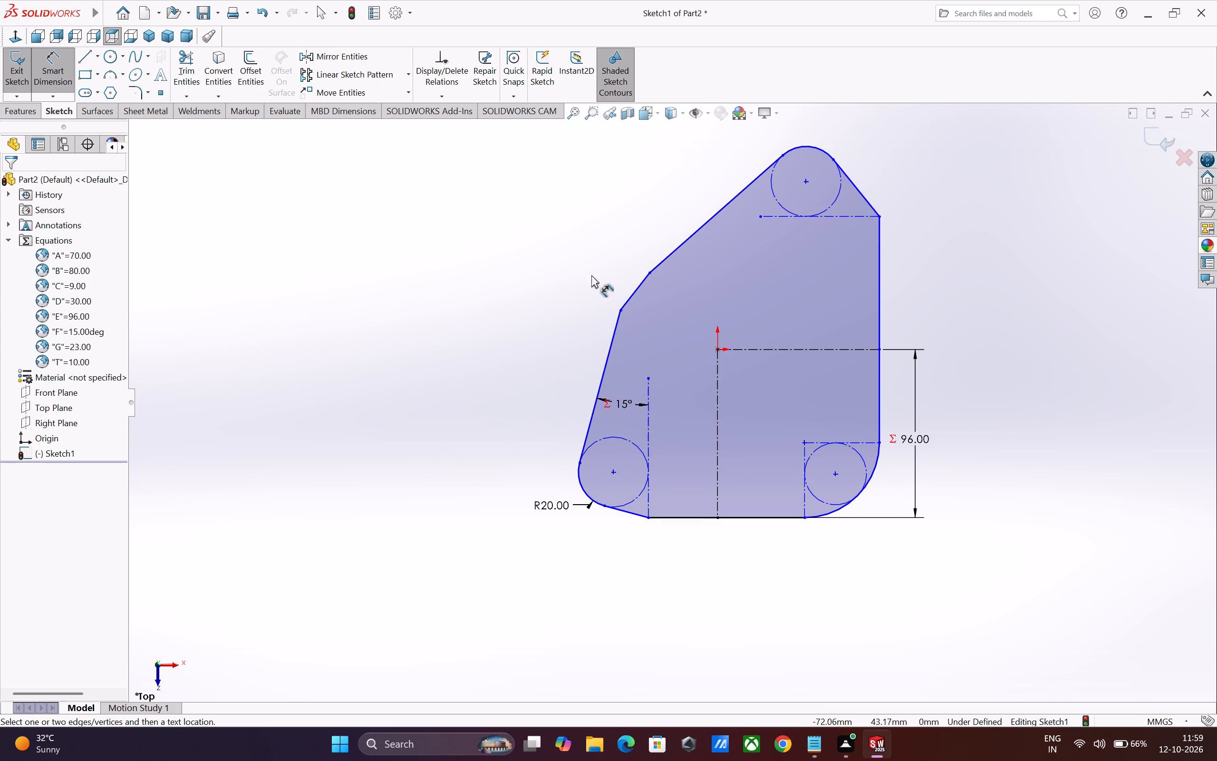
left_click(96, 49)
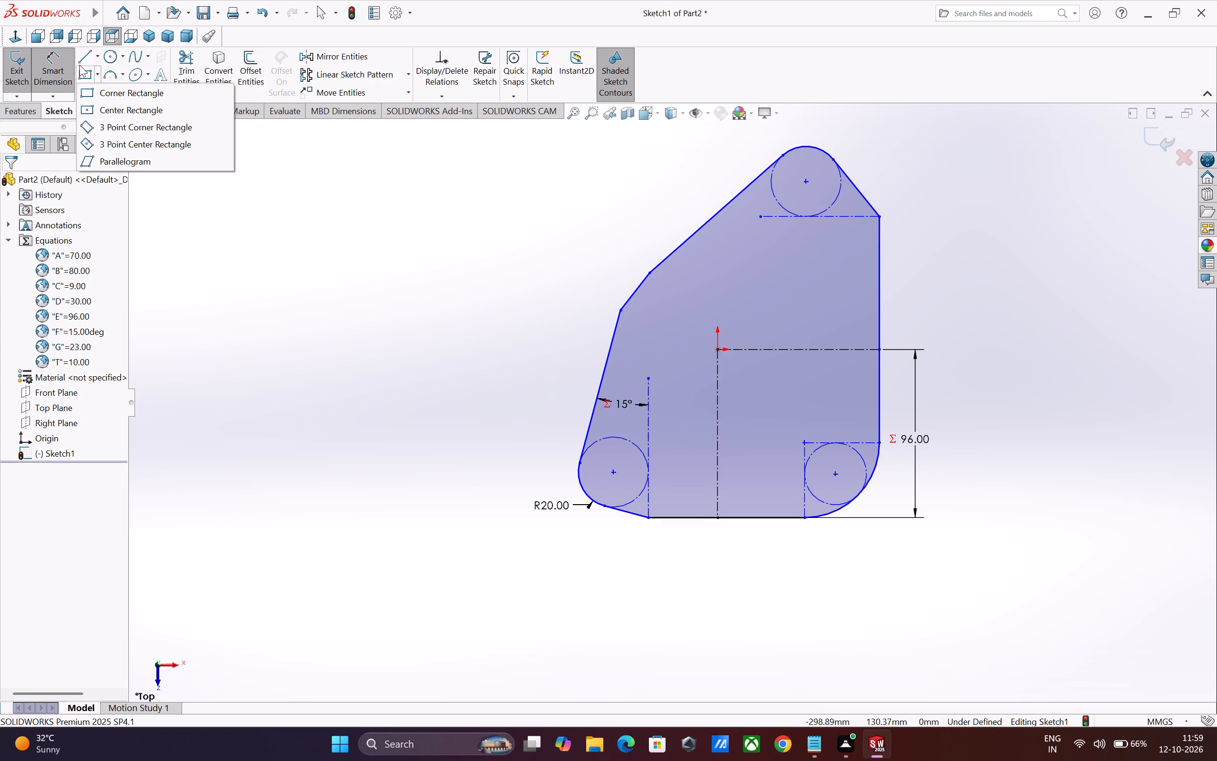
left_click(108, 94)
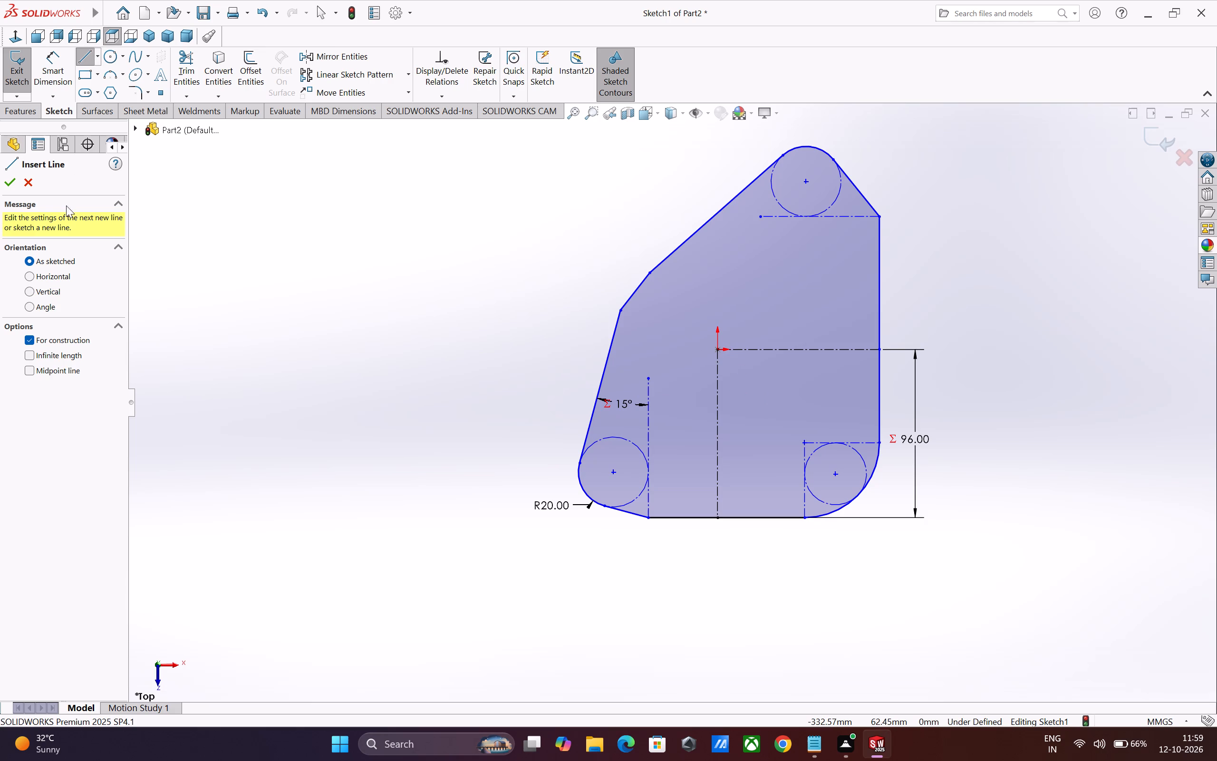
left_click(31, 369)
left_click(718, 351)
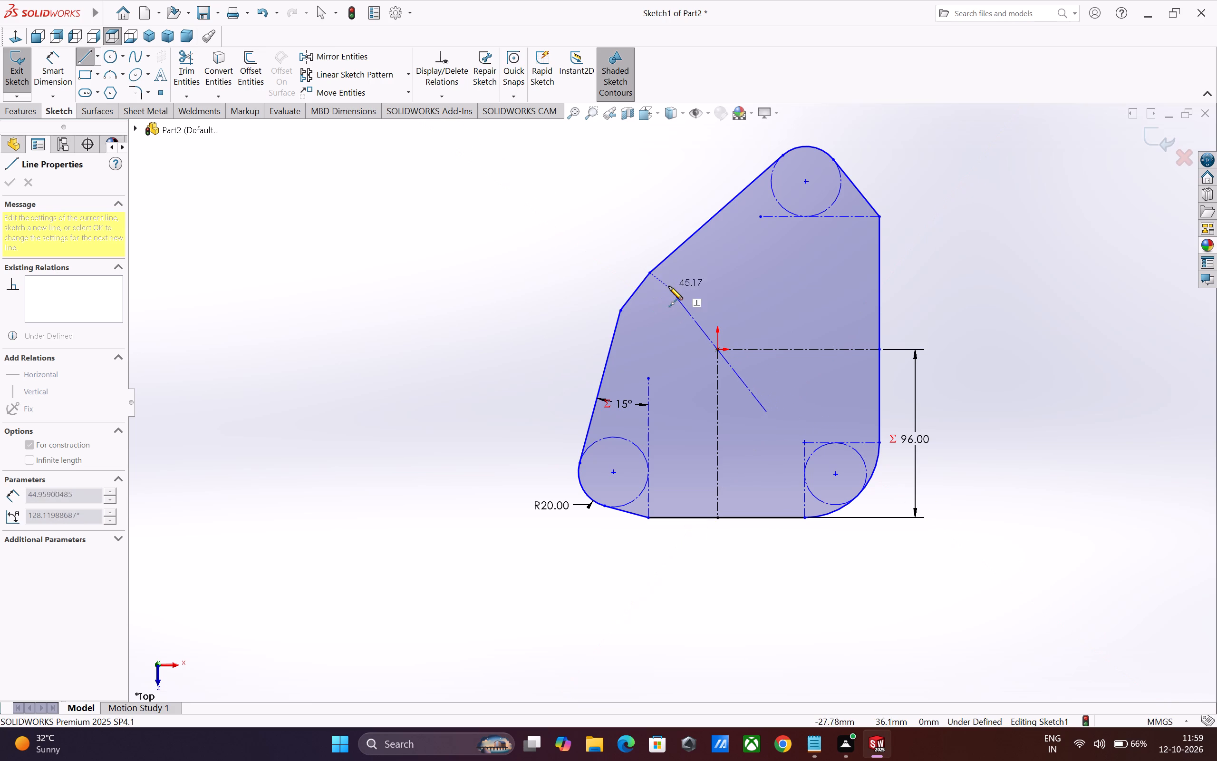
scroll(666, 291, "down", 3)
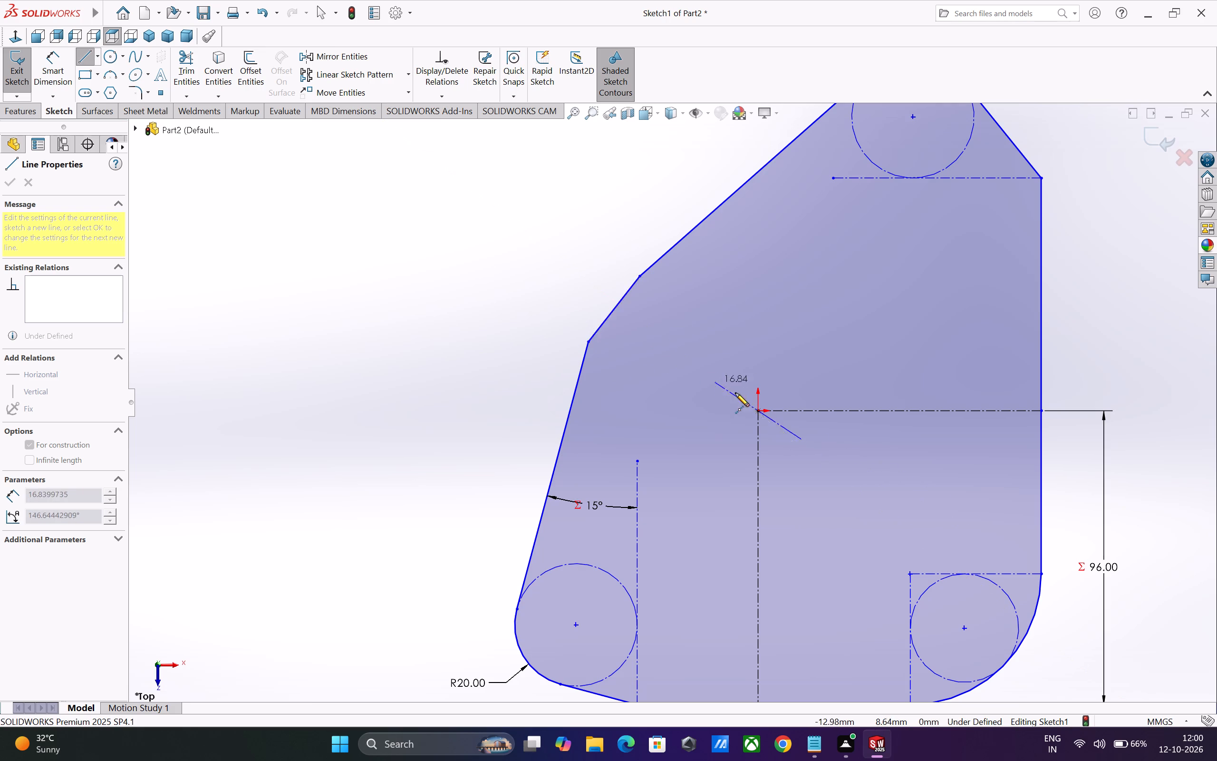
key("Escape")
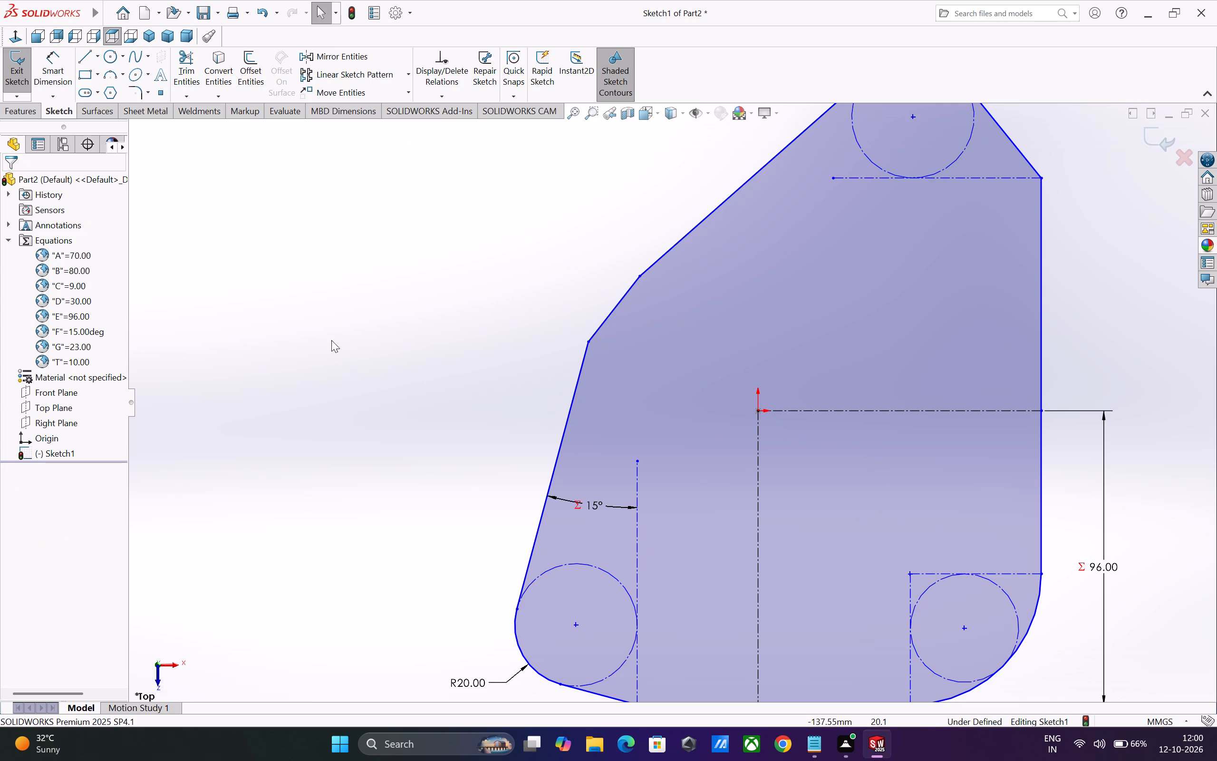
Draw a construction line about 155 mm long from the lower-right construction circle's centre to the midpoint of the short upper-left edge.
left_click(95, 47)
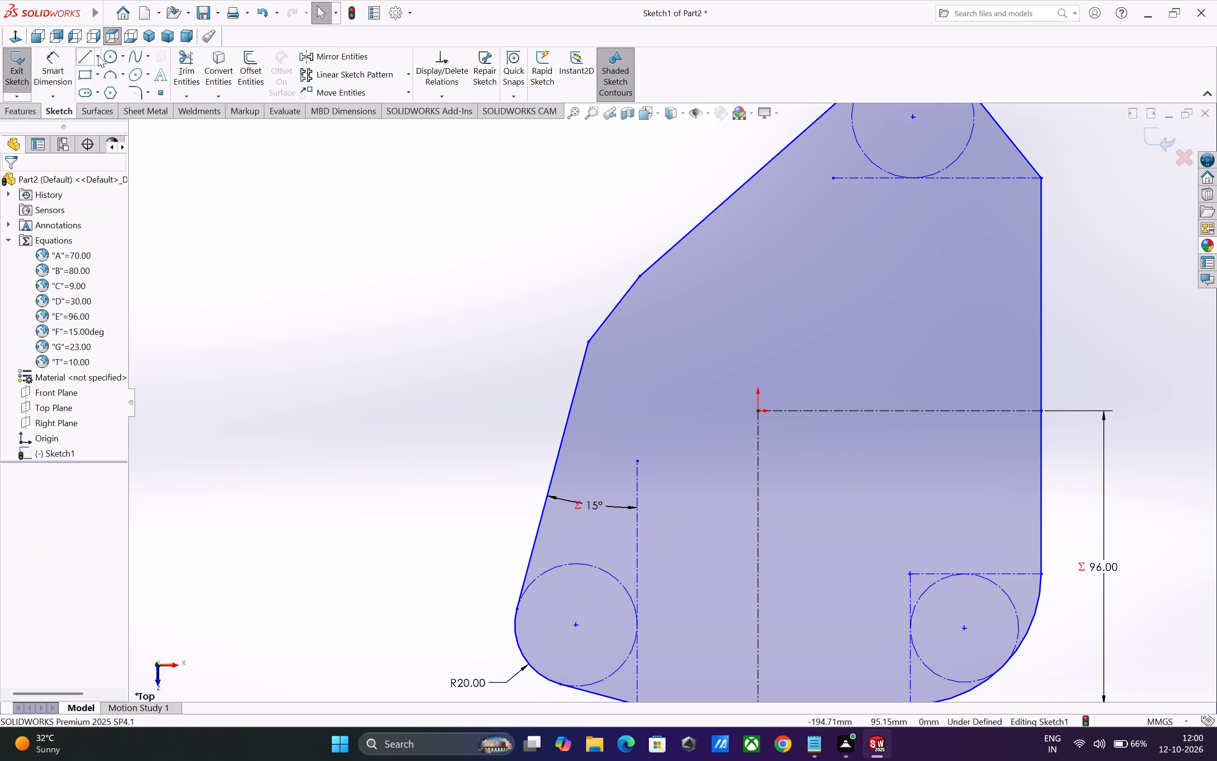
left_click(98, 55)
left_click(106, 94)
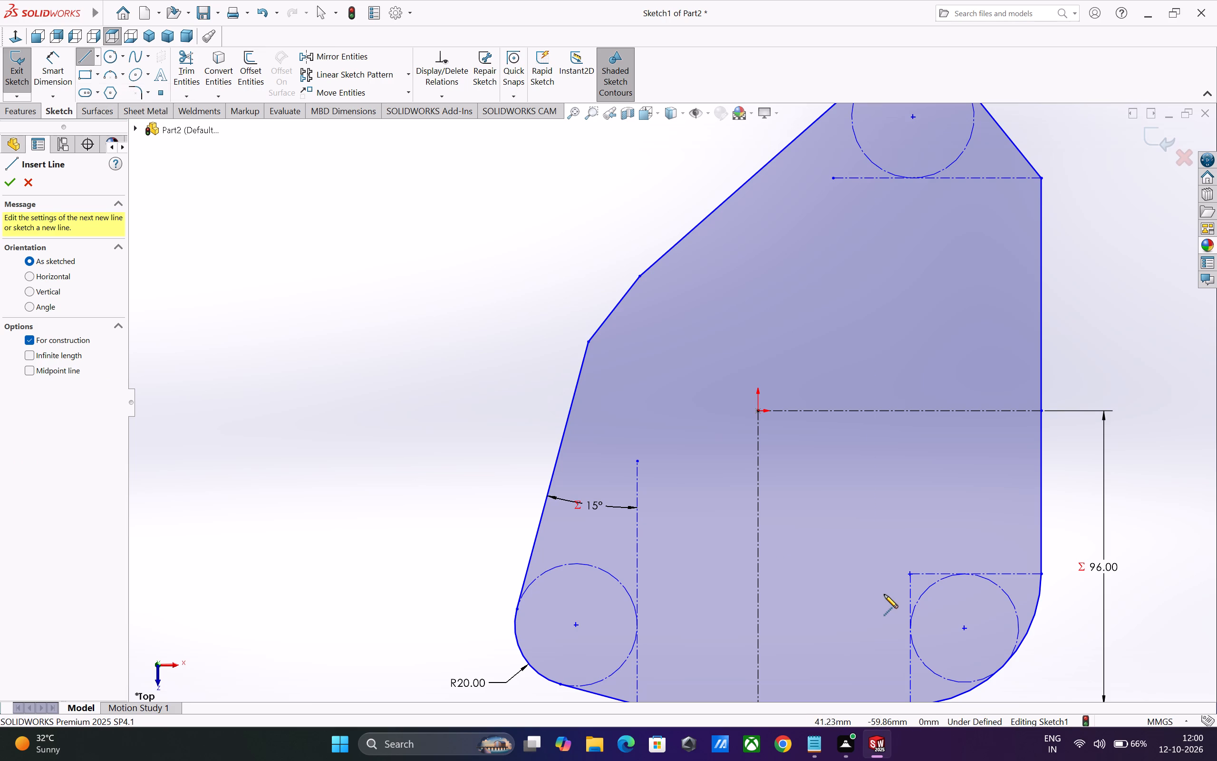
left_click(962, 627)
left_click(614, 309)
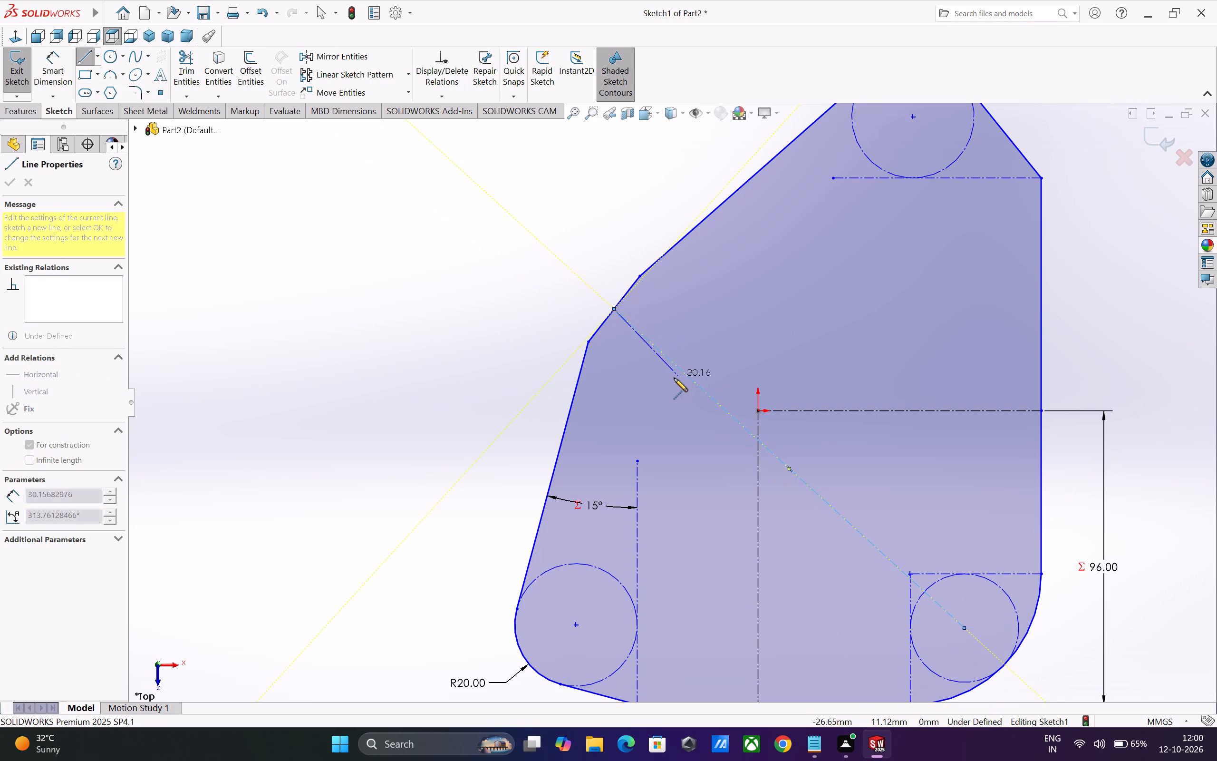
key("Escape")
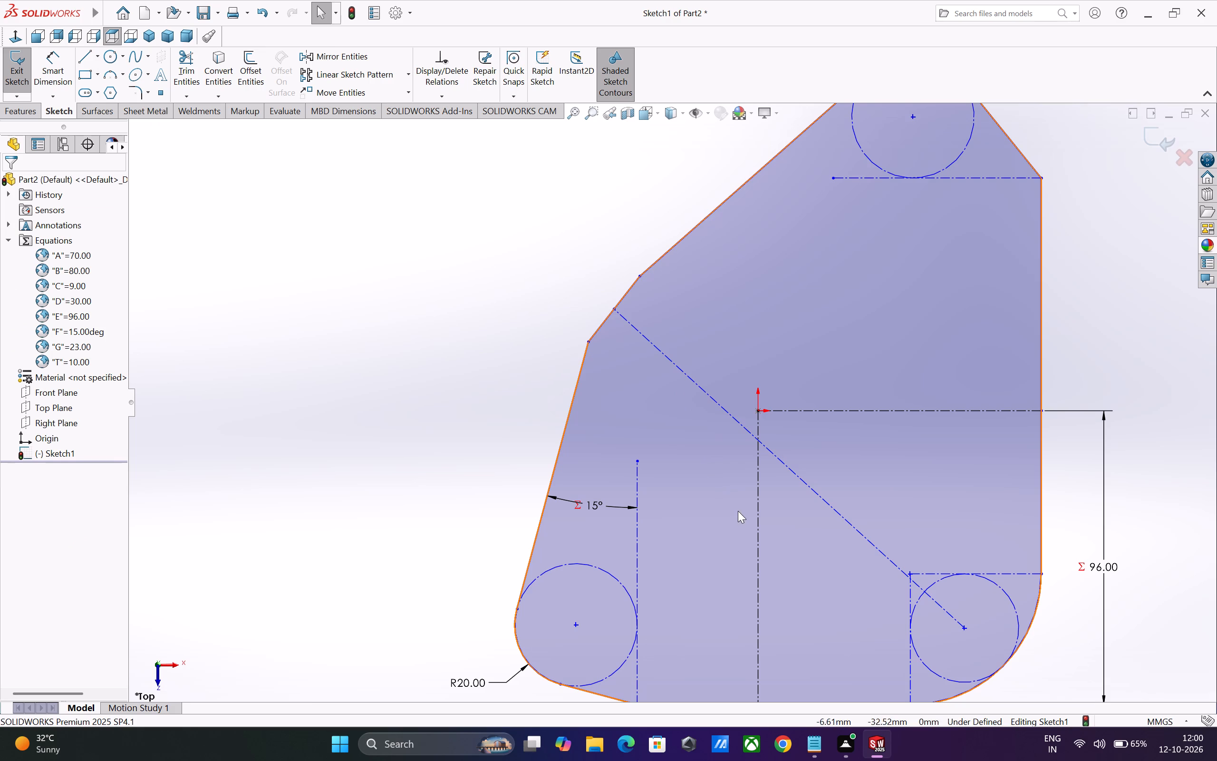
Make the new diagonal construction line perpendicular to the short upper-left edge.
scroll(654, 410, "up", 2)
scroll(695, 401, "up", 2)
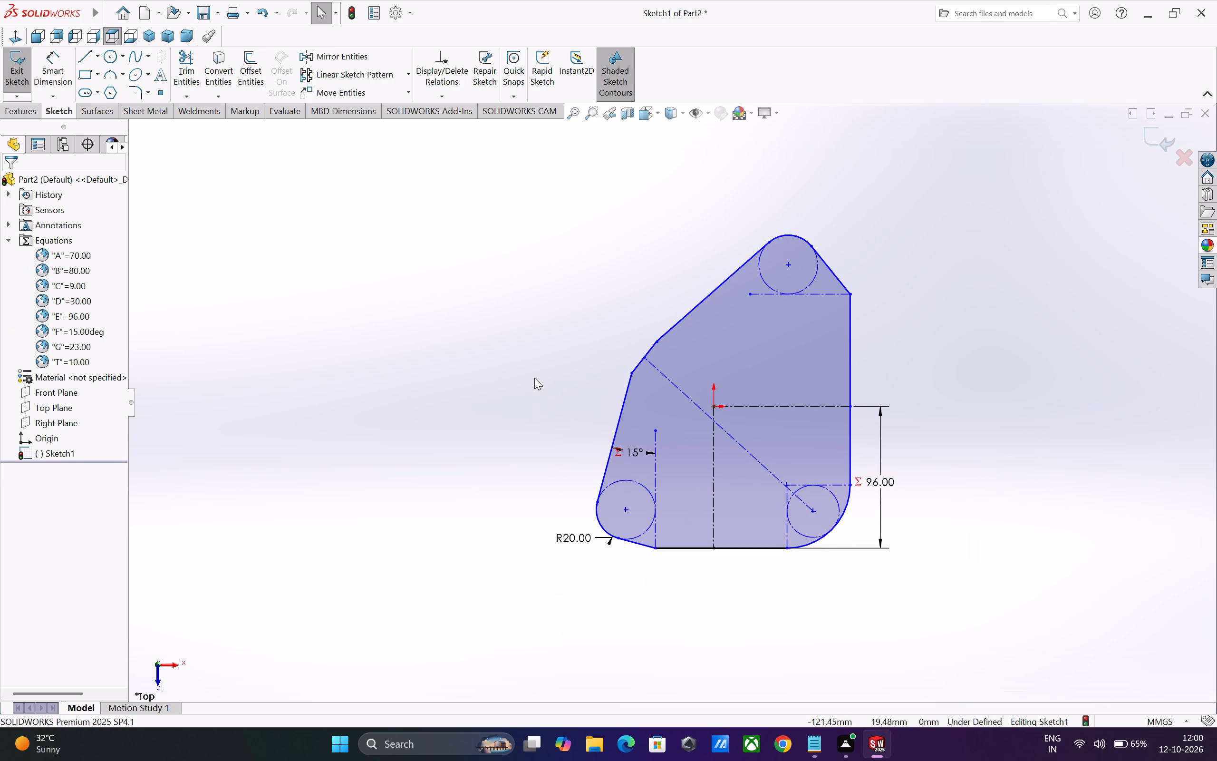
key("Escape")
scroll(657, 284, "down", 2)
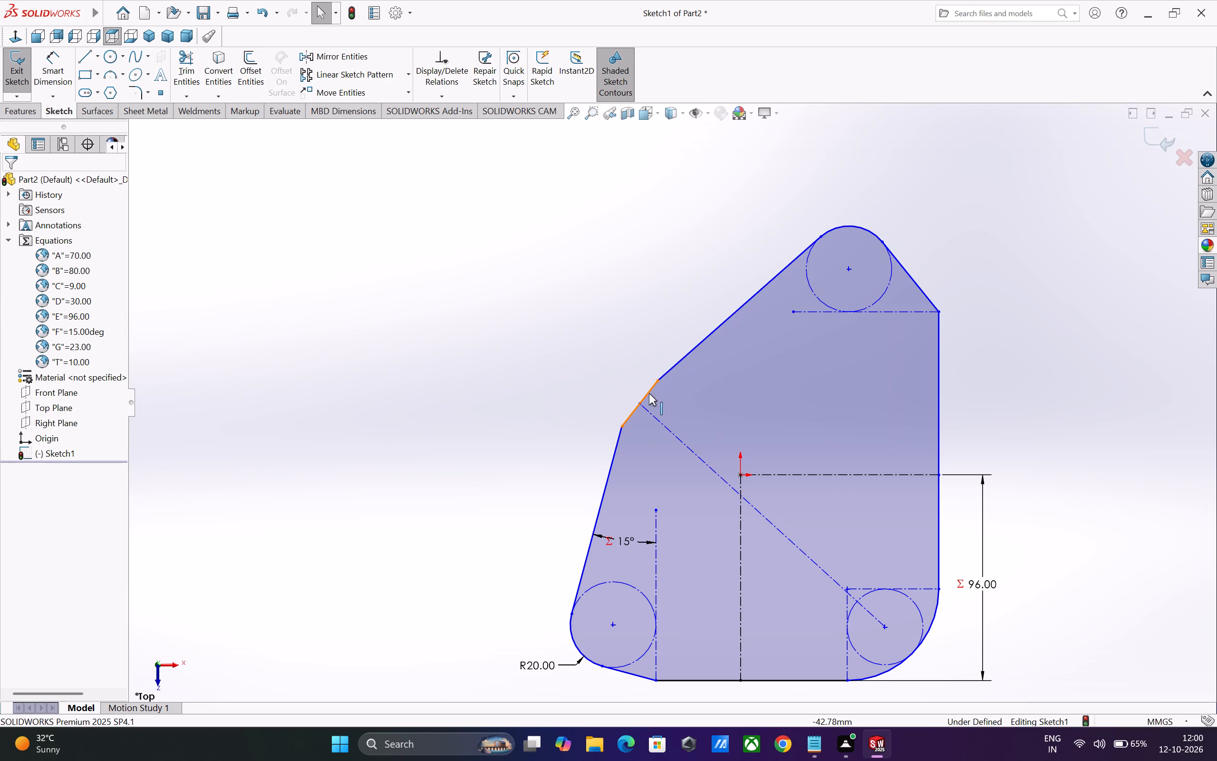
left_click(649, 393)
left_click(657, 418, "ctrl")
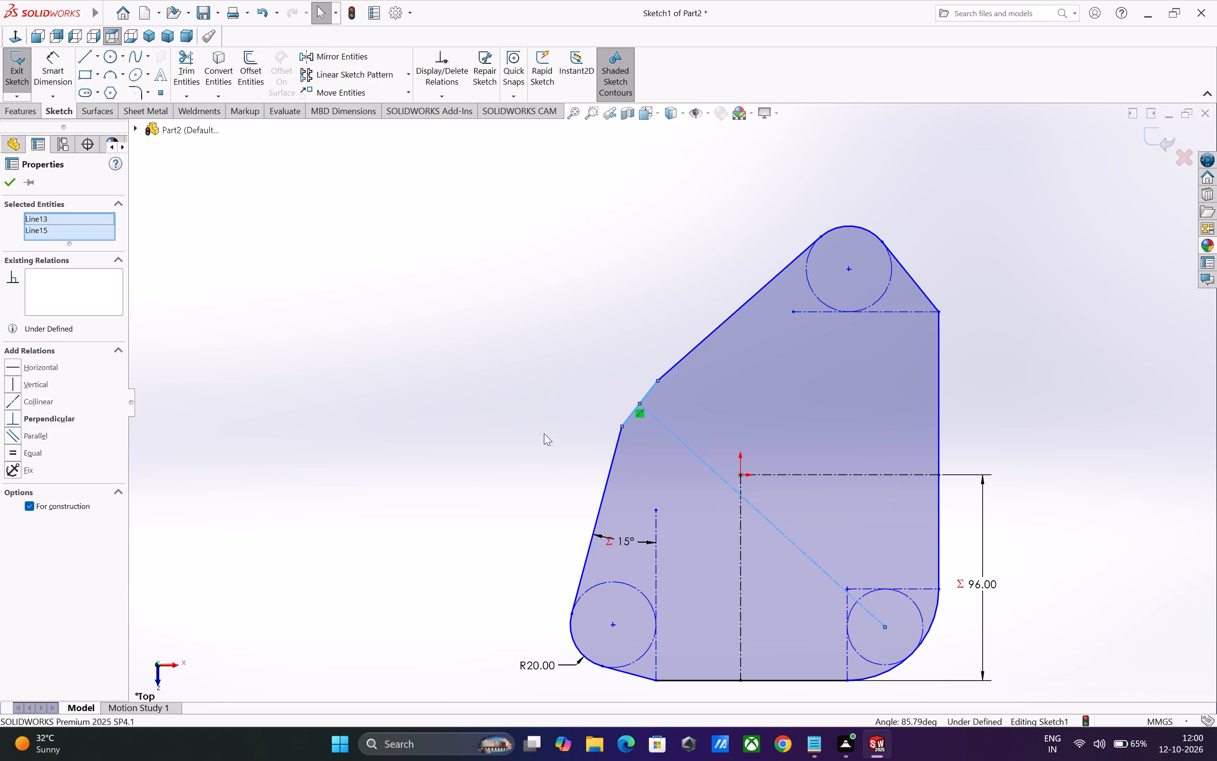
left_click(61, 424)
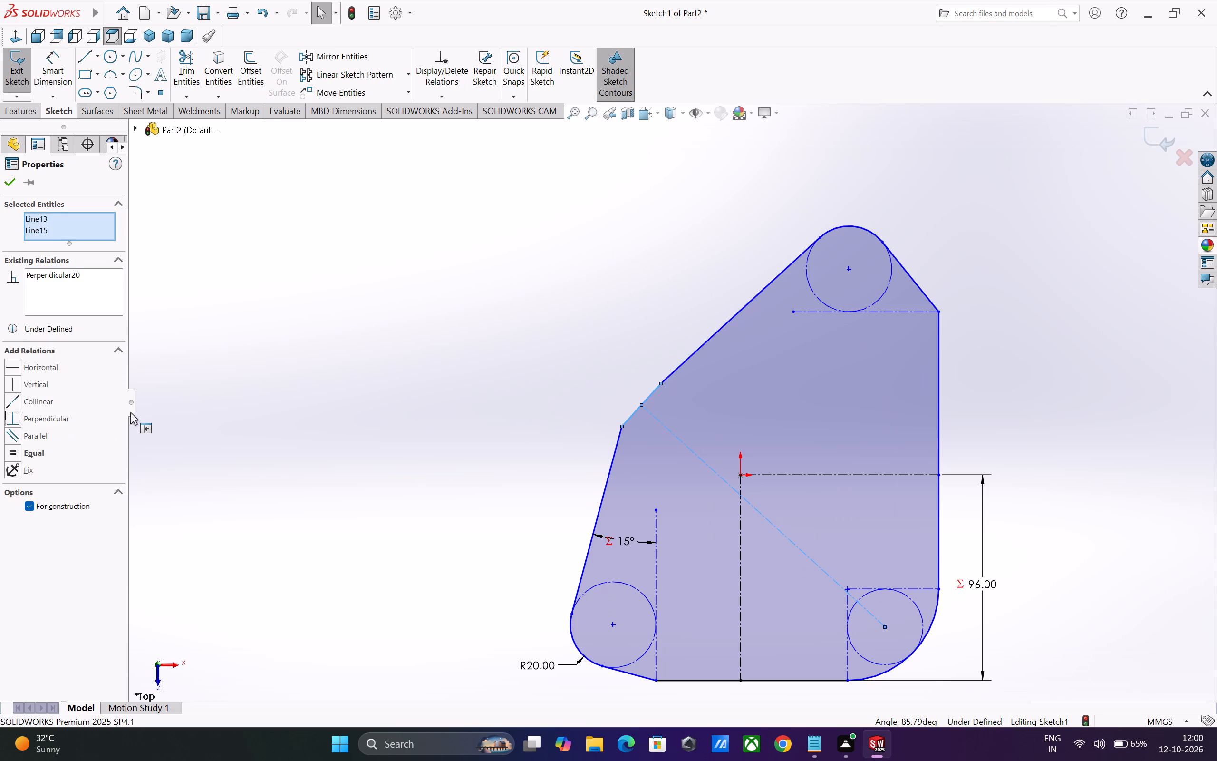
left_click(6, 179)
left_click(321, 348)
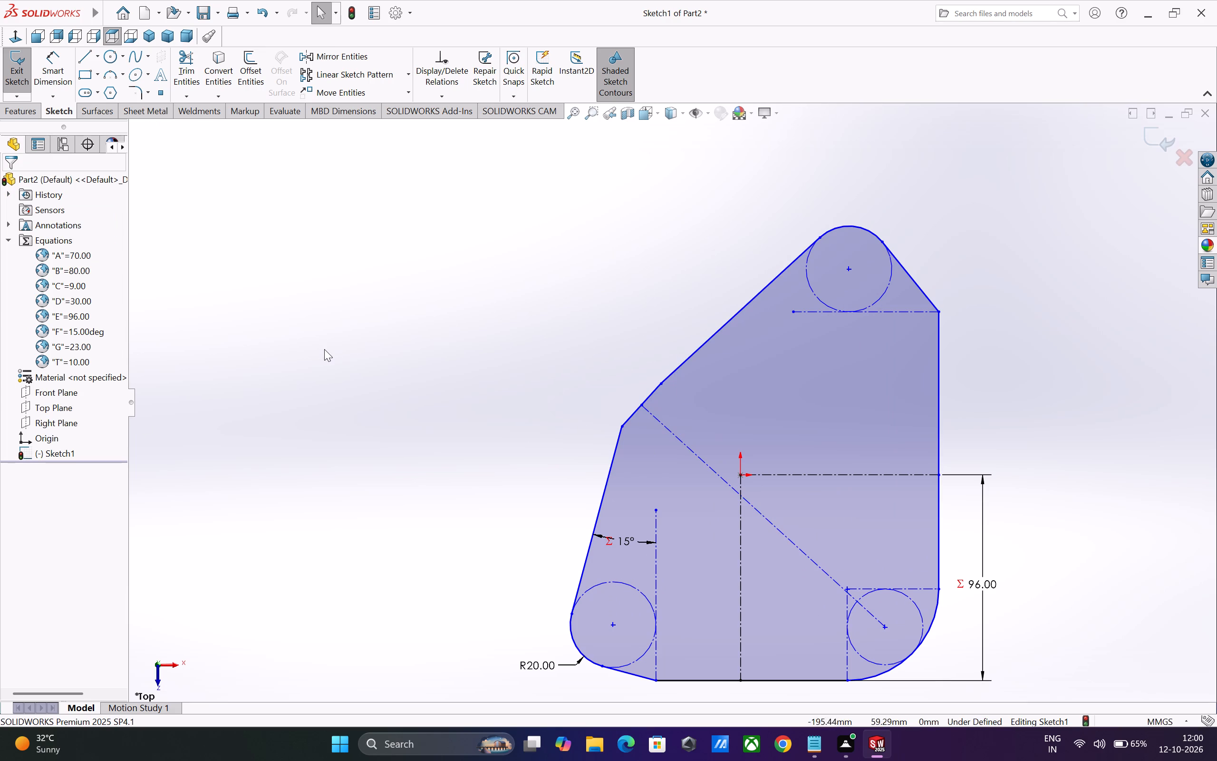
Dimension the short upper-left edge's length as 30 mm.
left_click(54, 55)
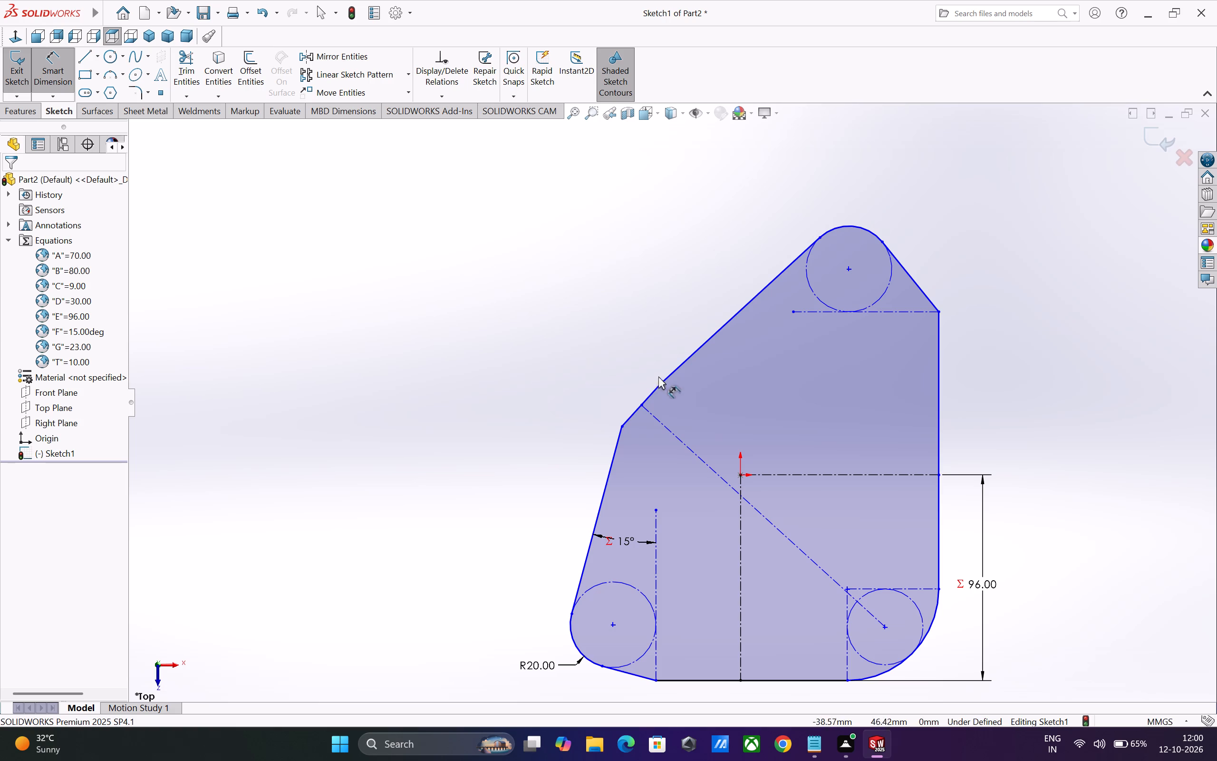
left_click(648, 395)
left_click(628, 389)
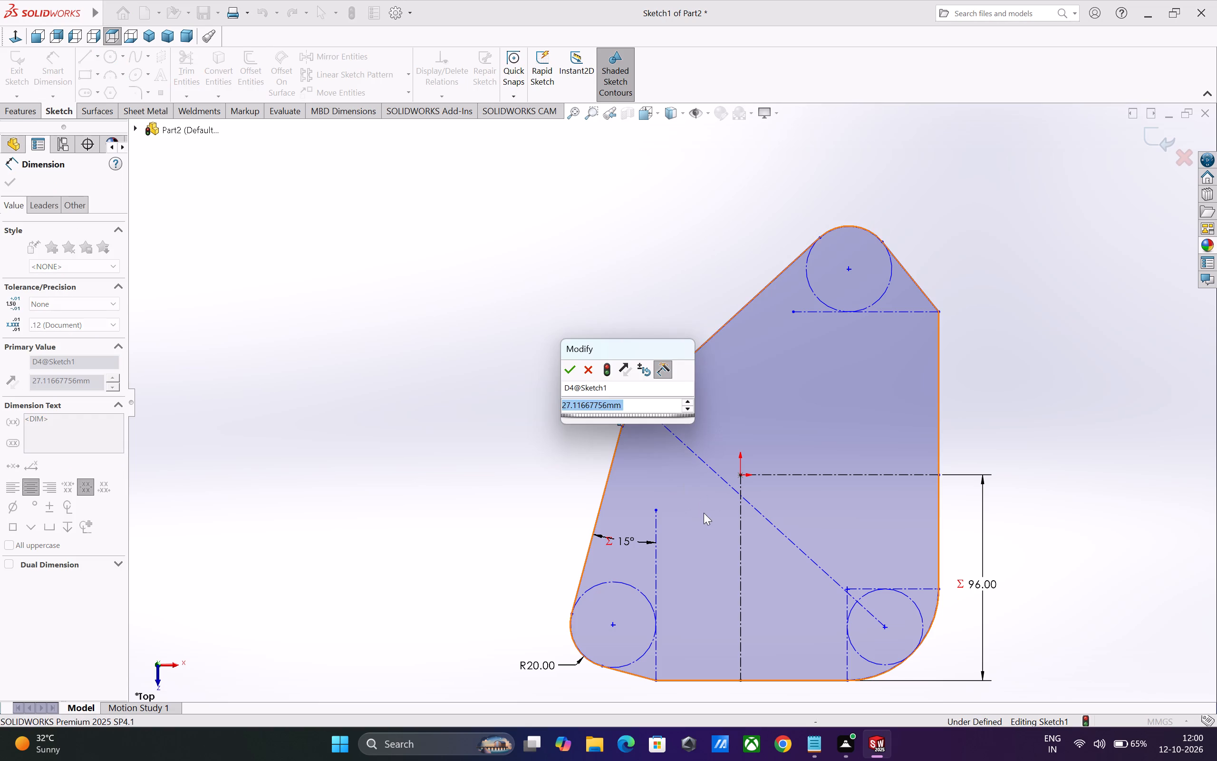
key("3")
key("0")
key("Return")
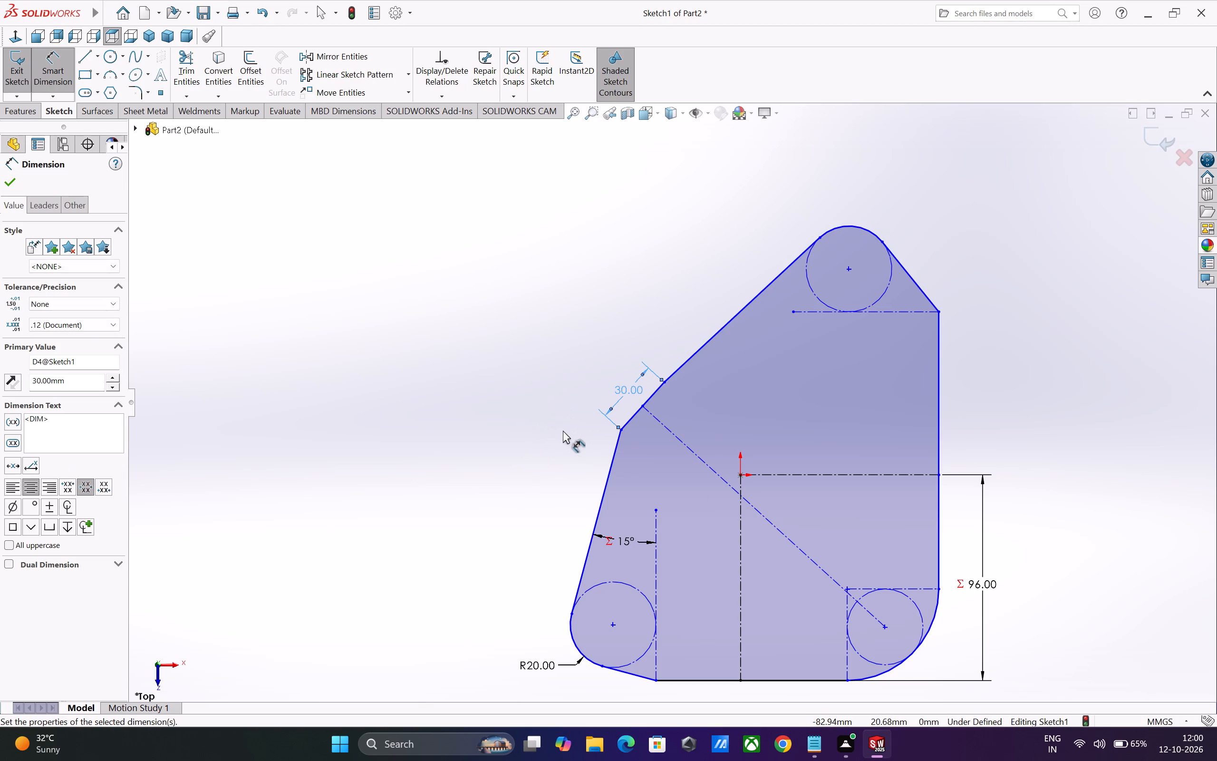
Dimension the angle between the diagonal and left vertical construction lines as 135°, placing its text outside the profile's left edge.
left_click(661, 425)
left_click(655, 533)
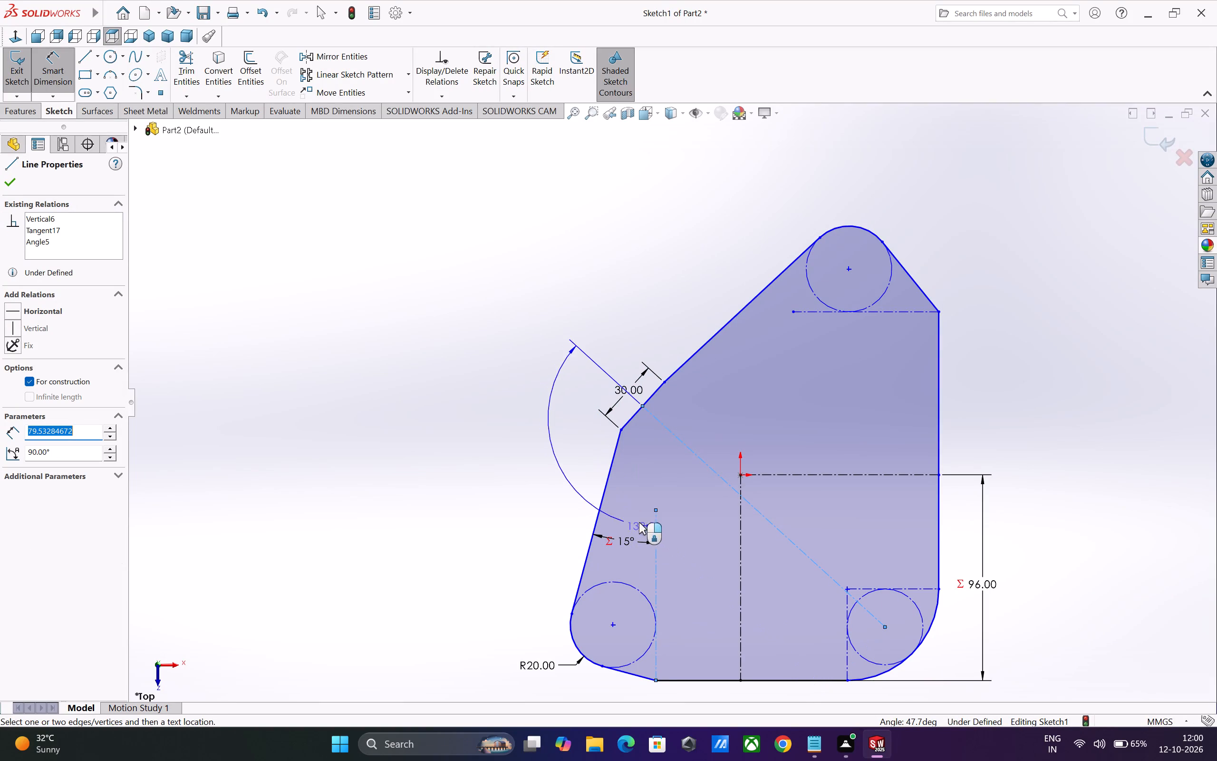
left_click(621, 504)
type("136")
key("BackSpace")
key("5")
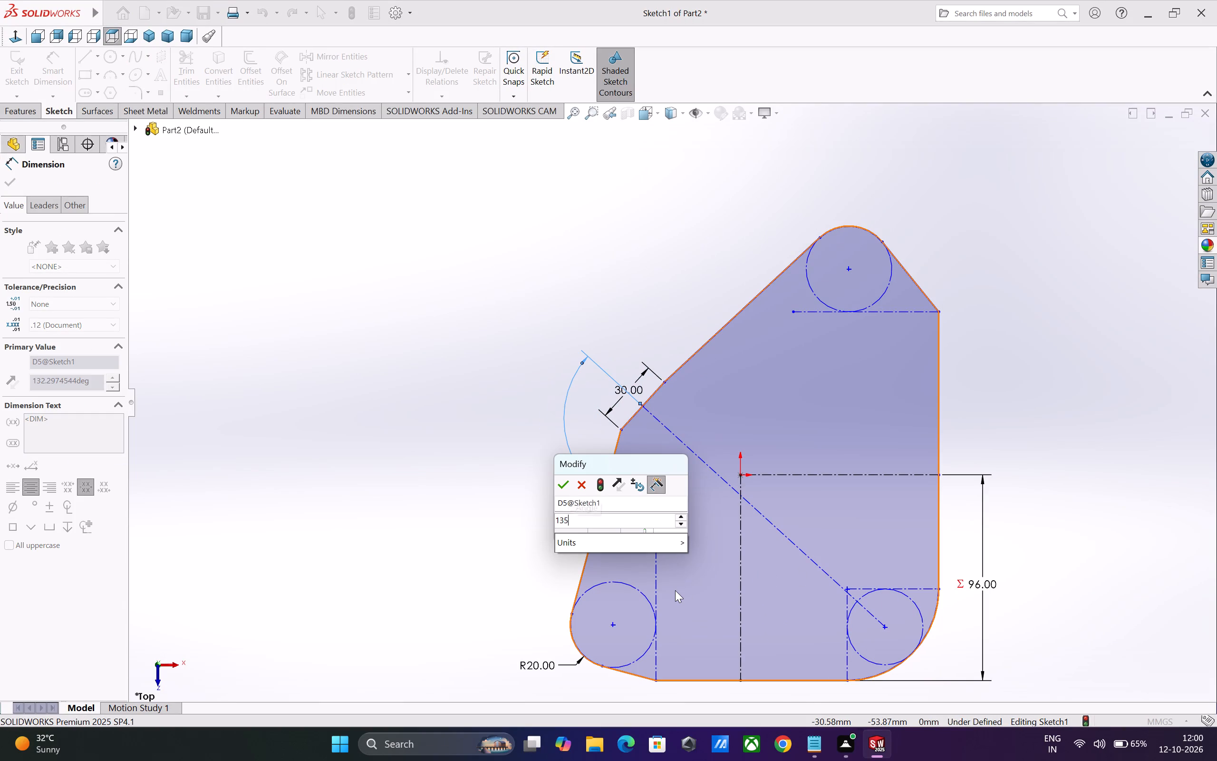
key("Return")
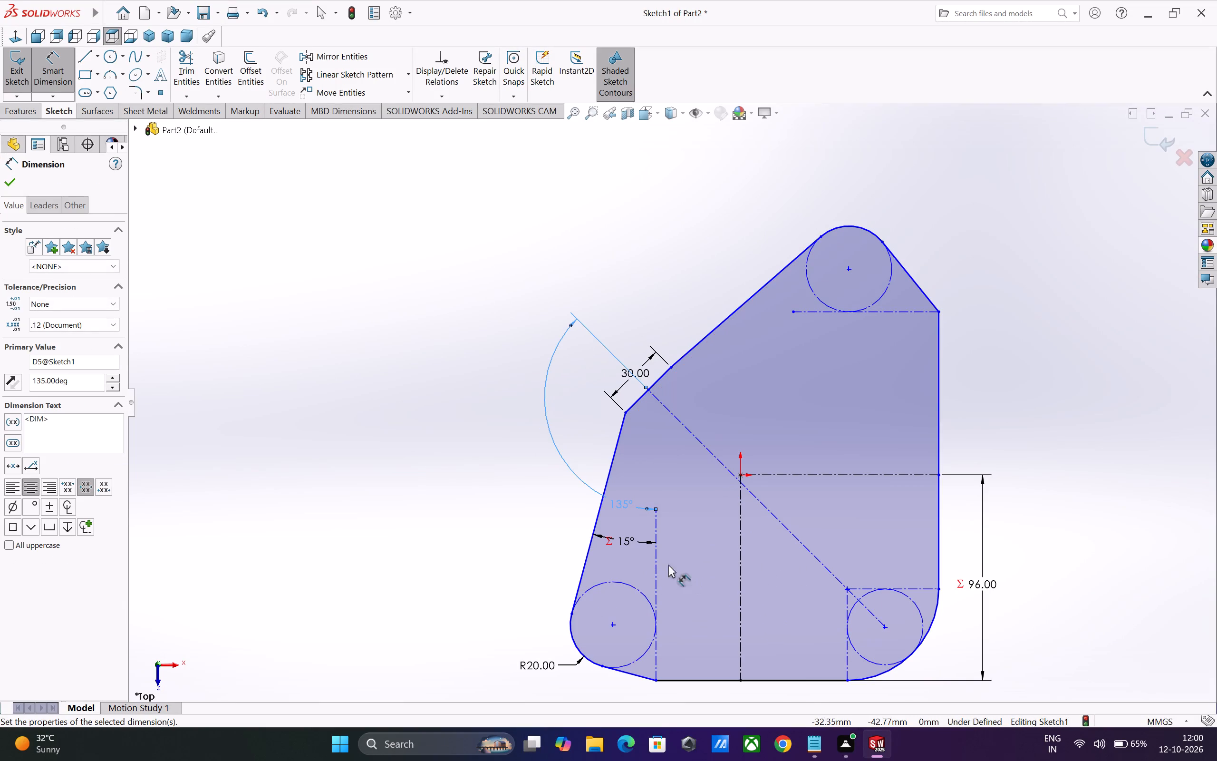
left_click_drag(620, 498, 553, 459)
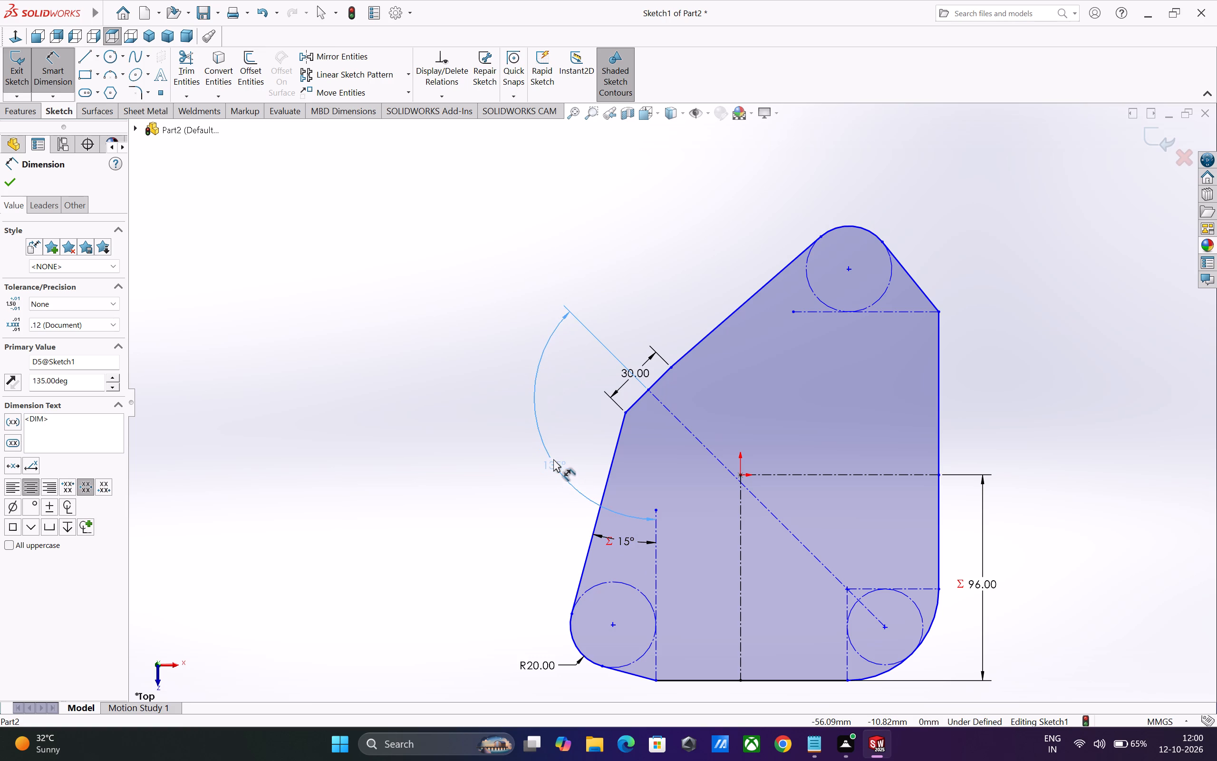
left_click_drag(553, 459, 554, 459)
left_click(558, 456)
left_click(482, 488)
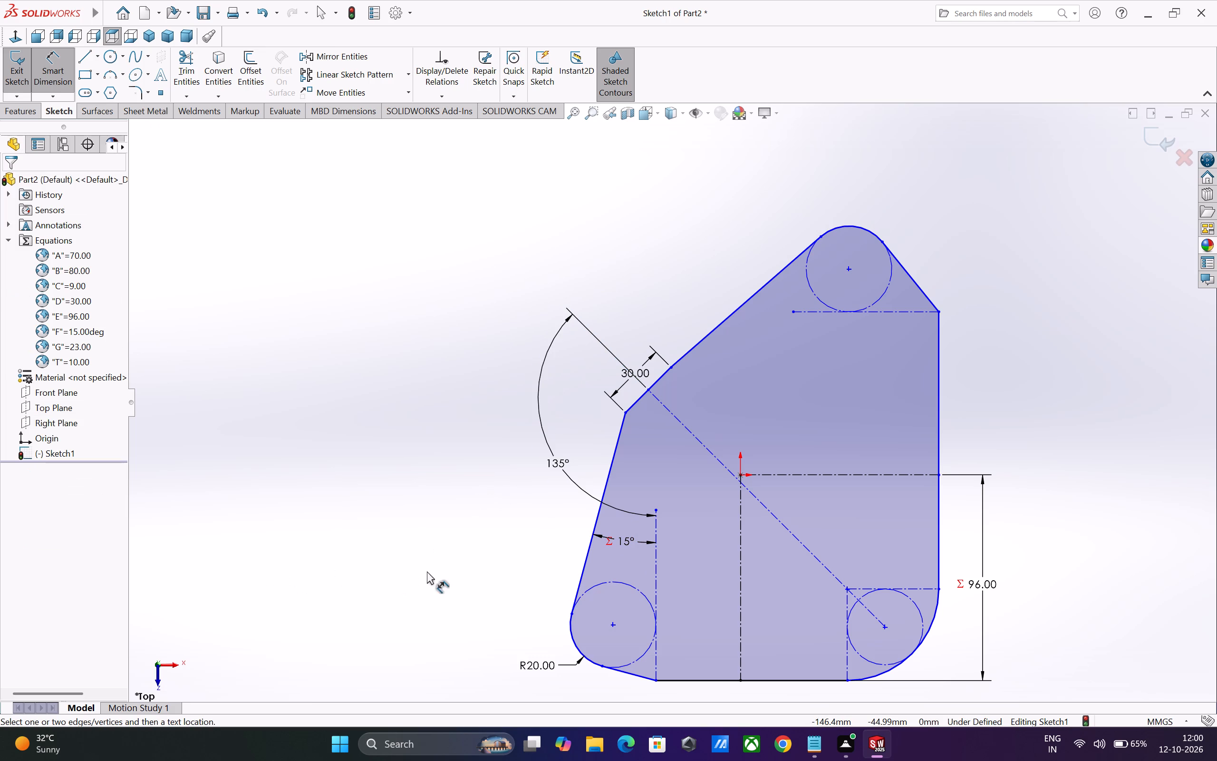
Dimension the distance between the bottom edge's two endpoints, placing it below the profile and linking it to global variable A.
scroll(427, 571, "up", 1)
scroll(359, 589, "up", 1)
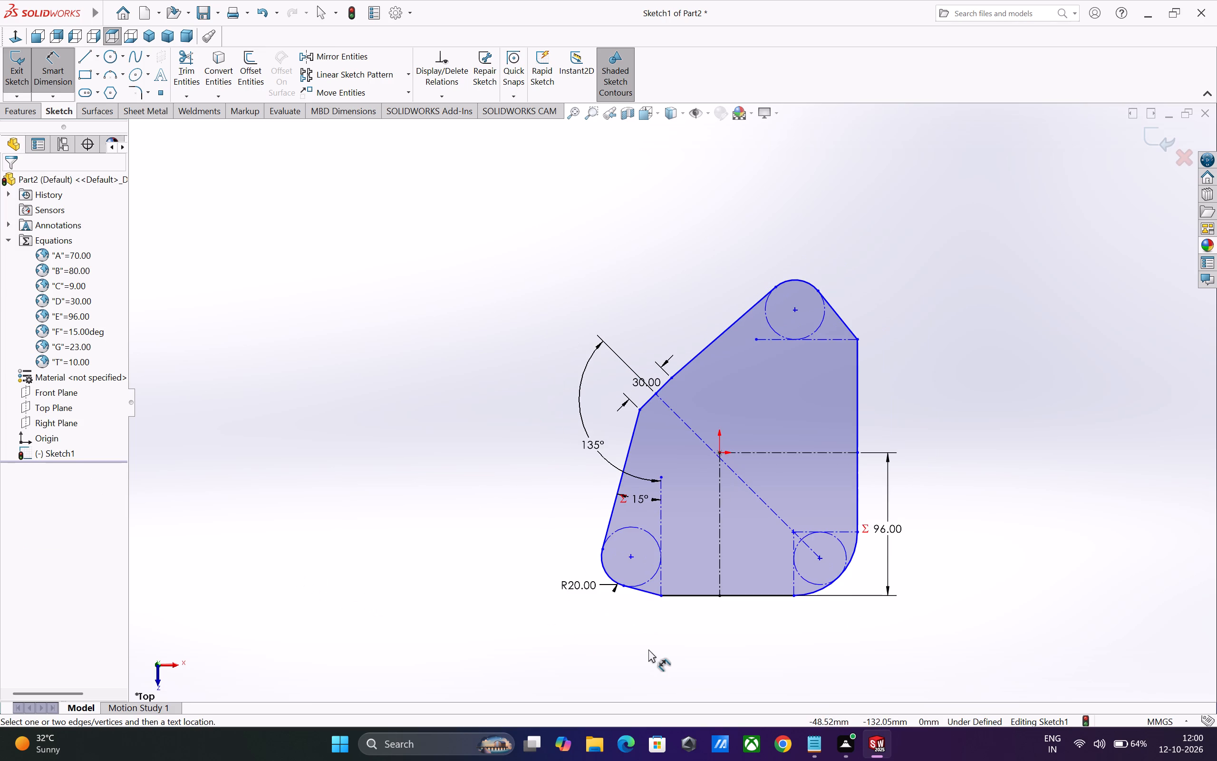
scroll(650, 648, "up", 1)
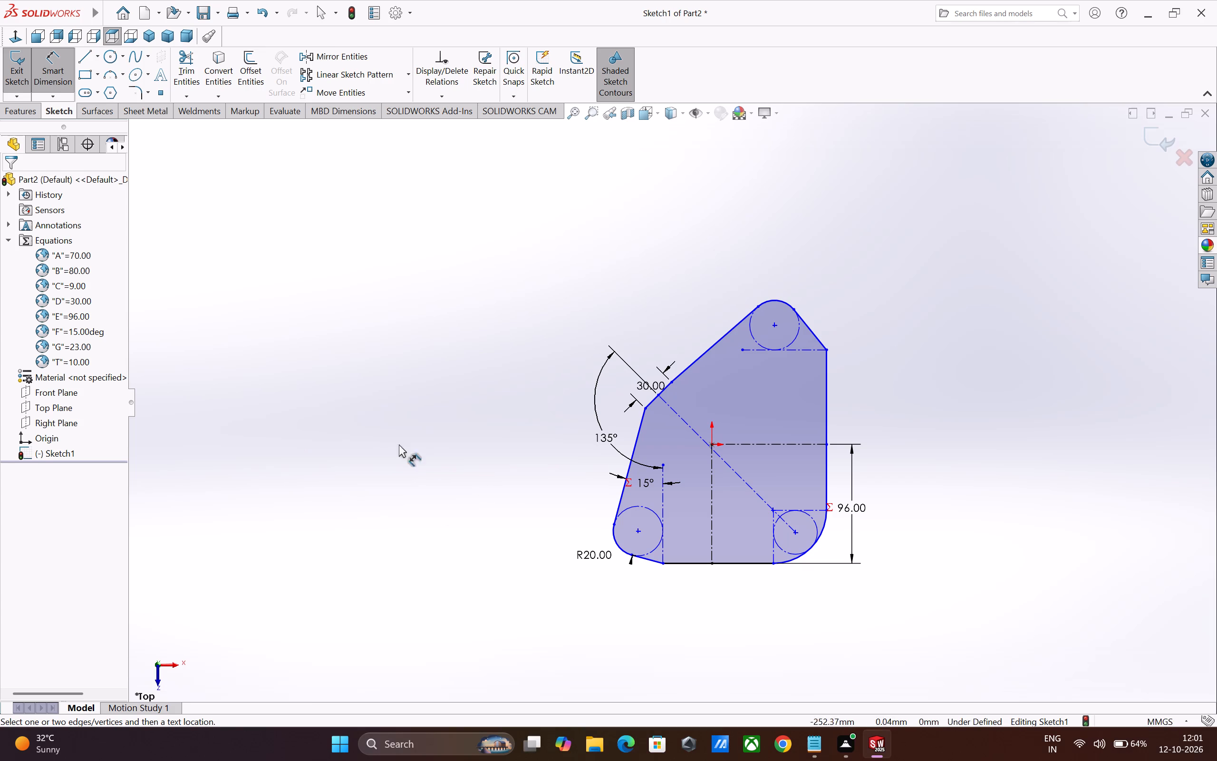
left_click(496, 447)
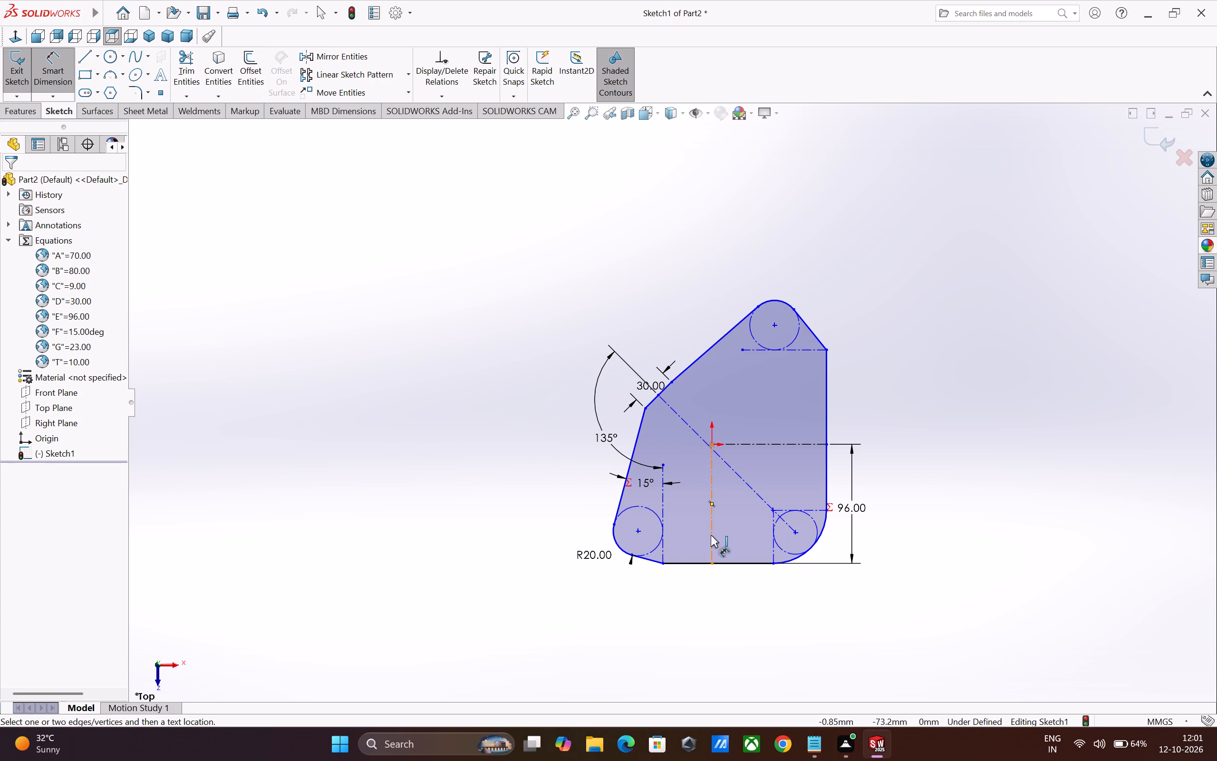
left_click(661, 563)
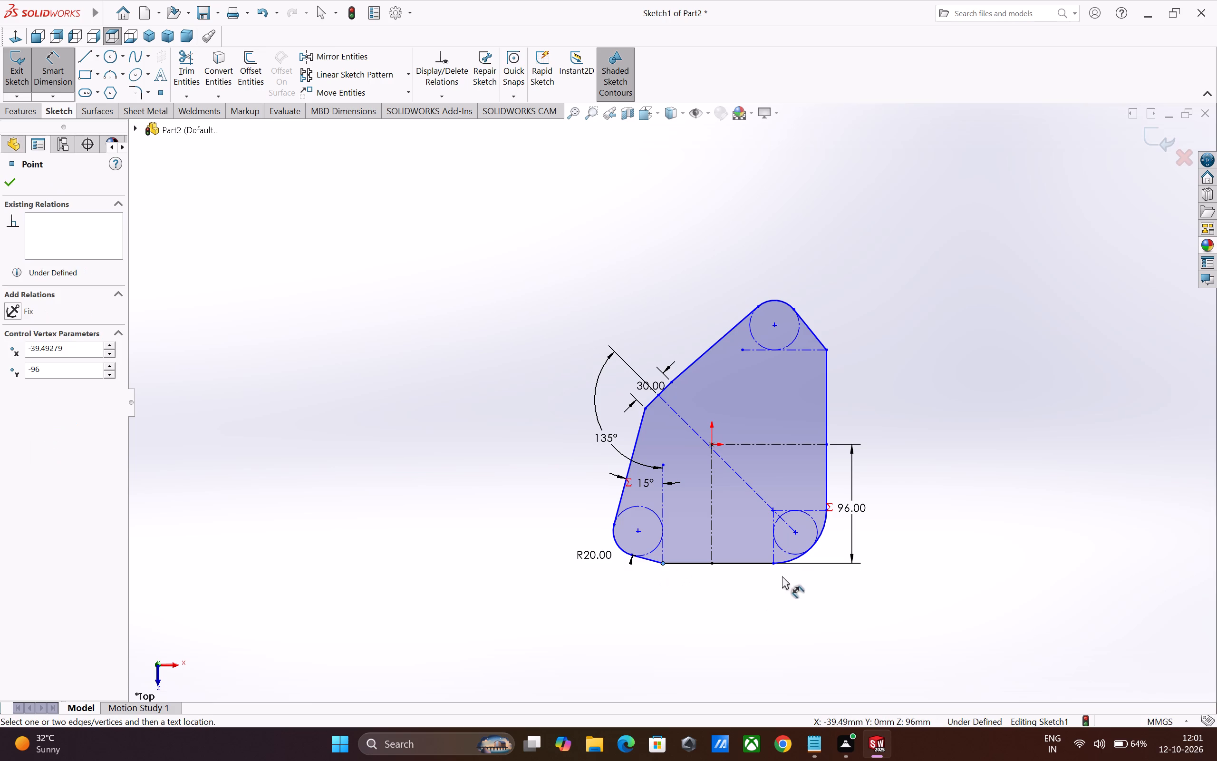
left_click(772, 564)
left_click(713, 599)
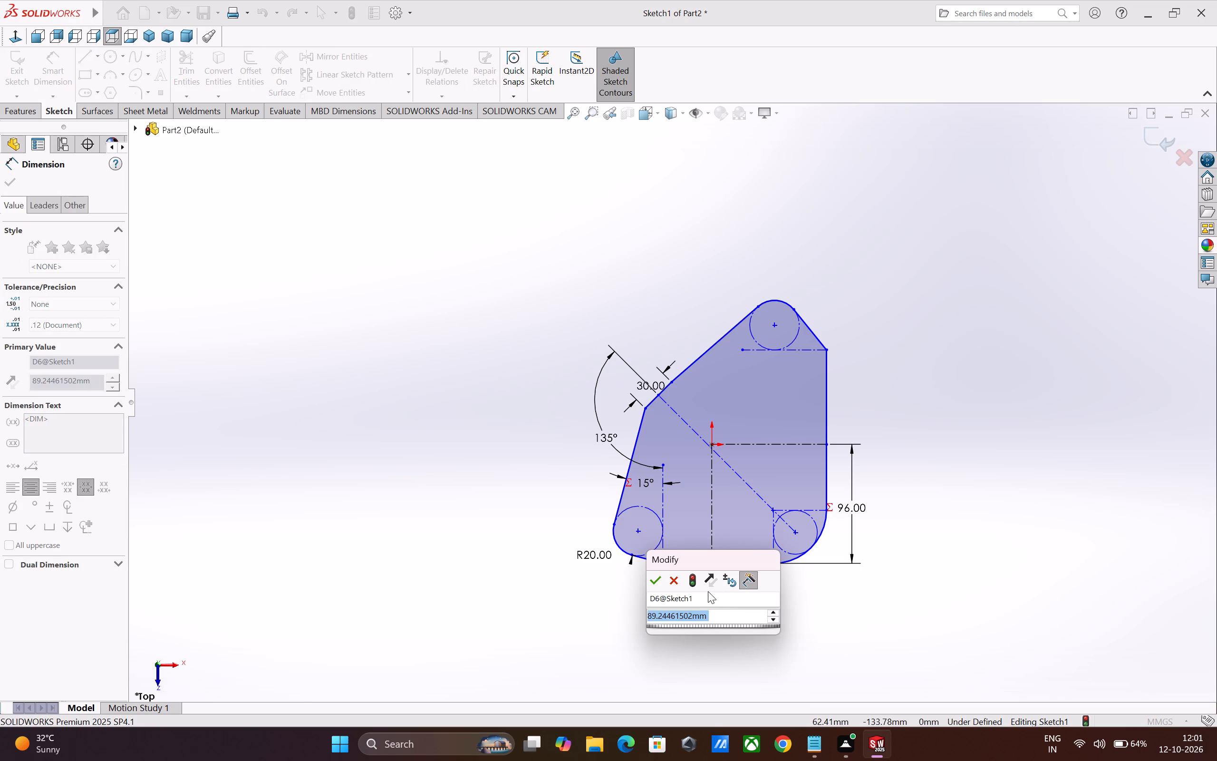
key("equal")
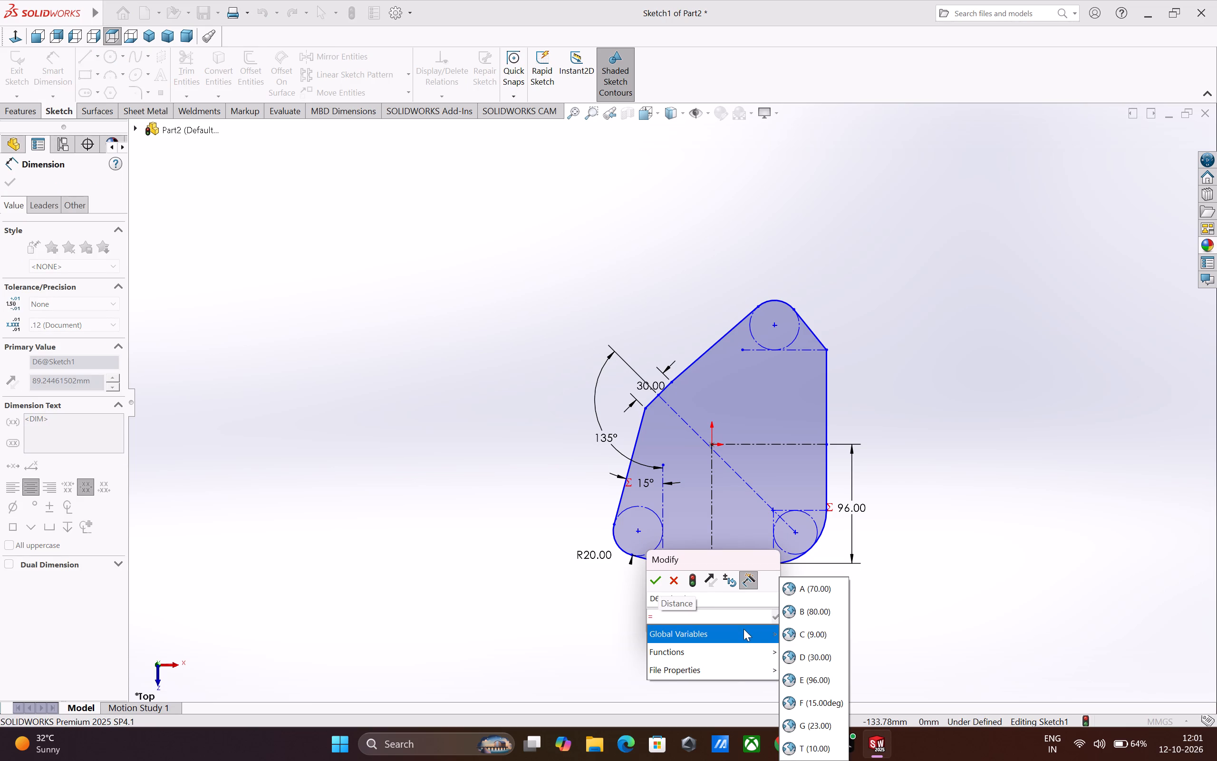
left_click(811, 598)
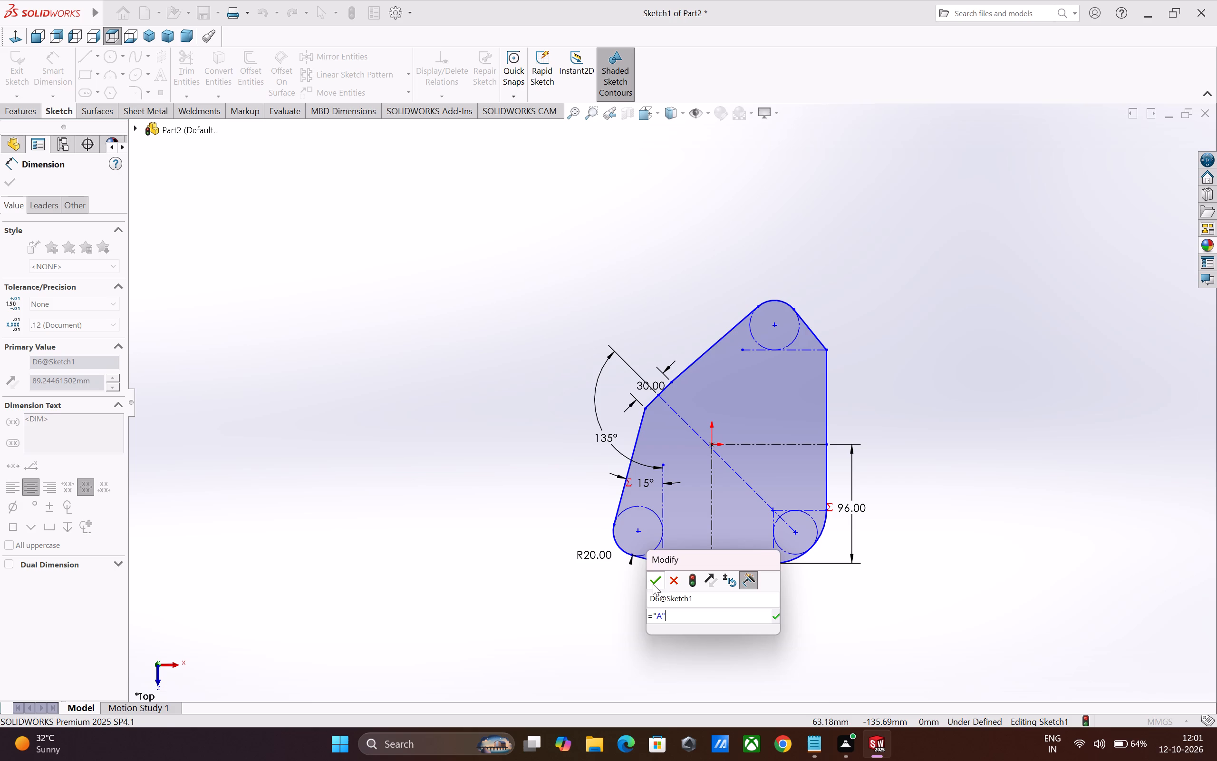
left_click(653, 584)
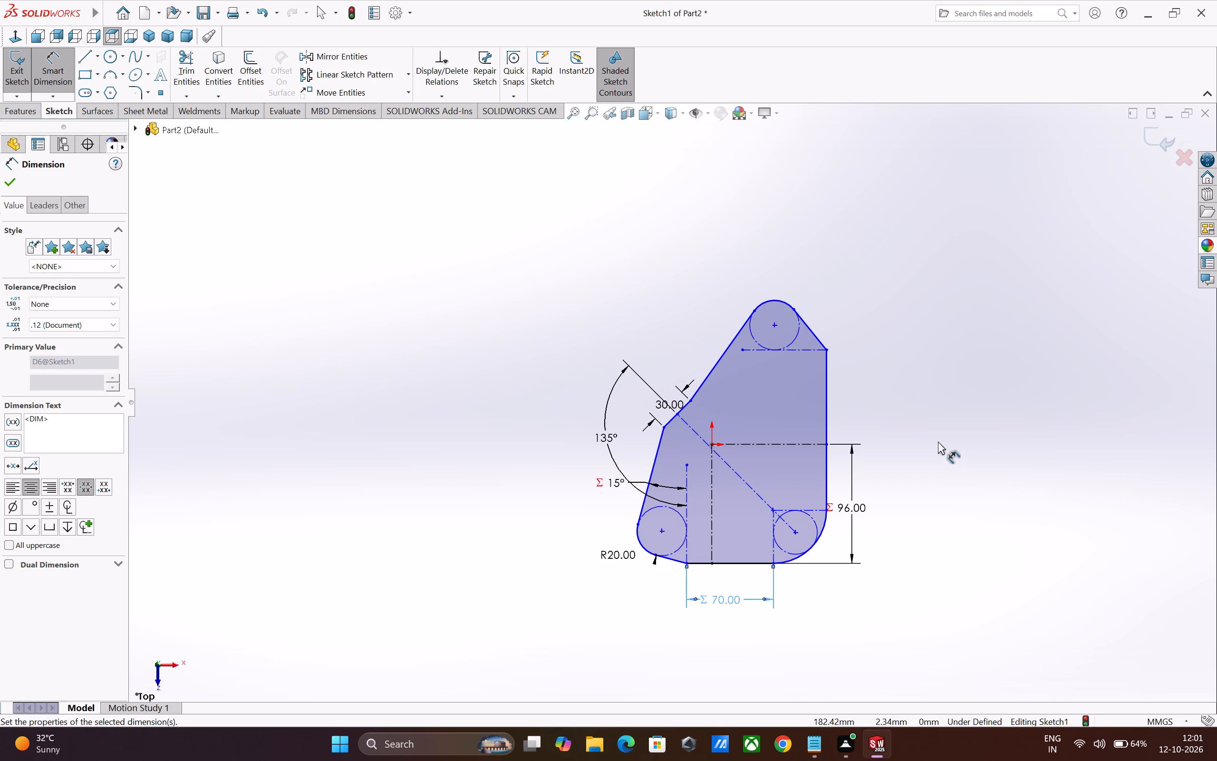
key("Escape")
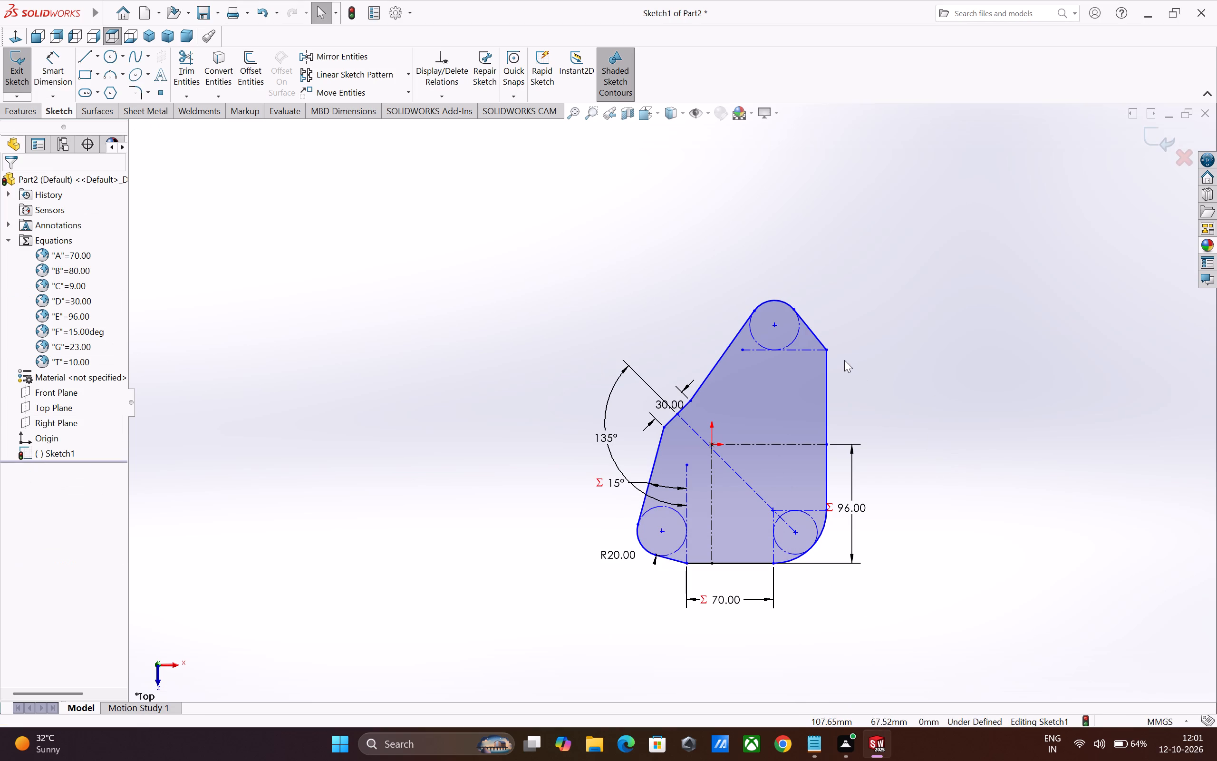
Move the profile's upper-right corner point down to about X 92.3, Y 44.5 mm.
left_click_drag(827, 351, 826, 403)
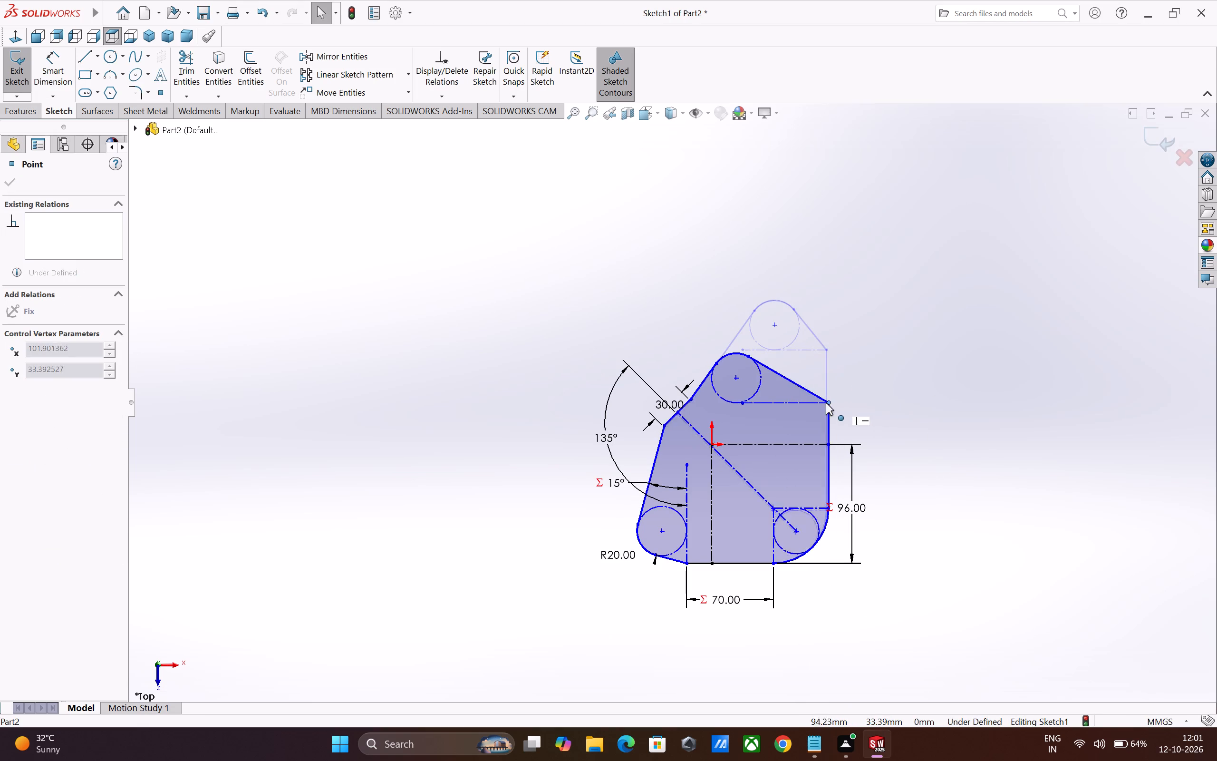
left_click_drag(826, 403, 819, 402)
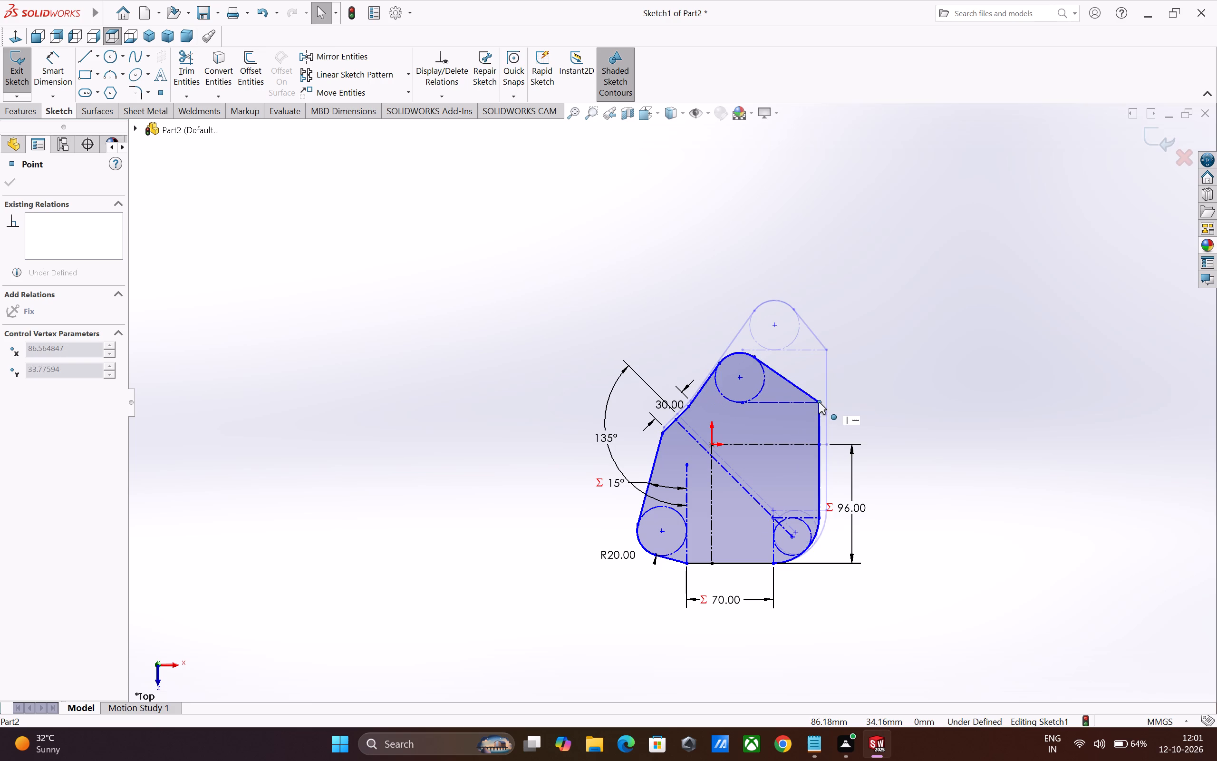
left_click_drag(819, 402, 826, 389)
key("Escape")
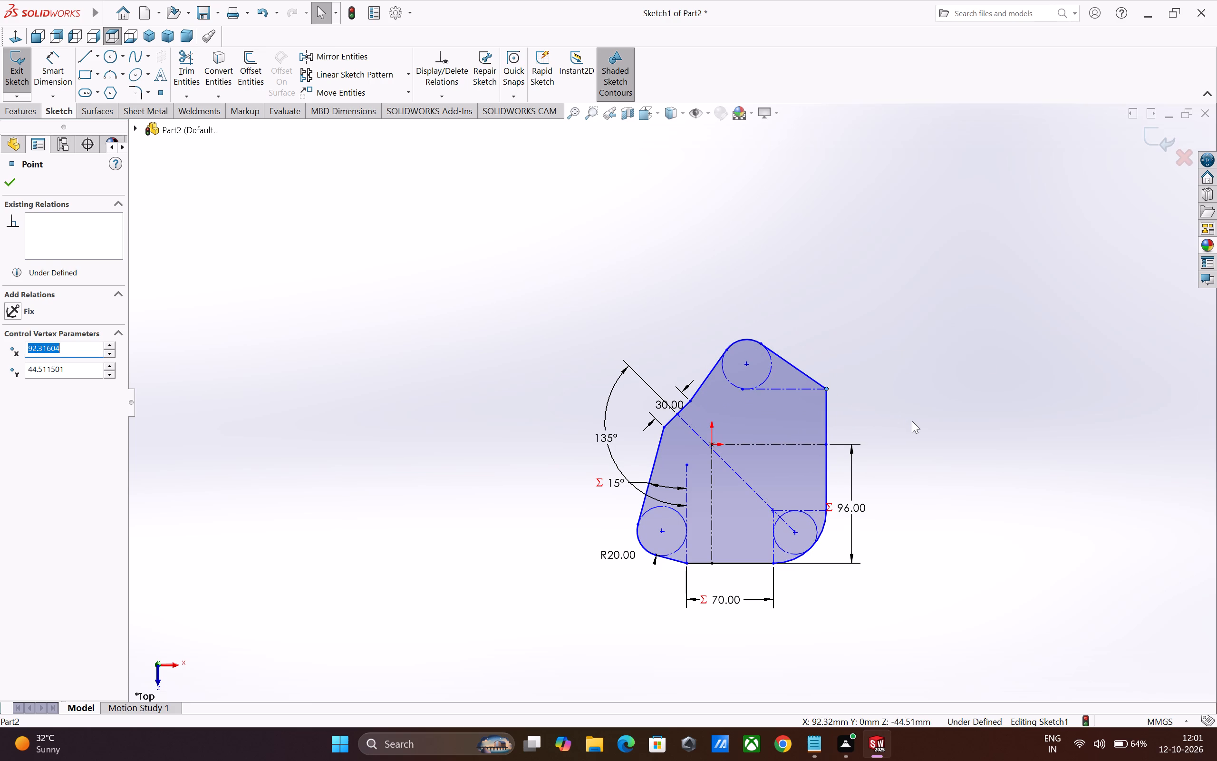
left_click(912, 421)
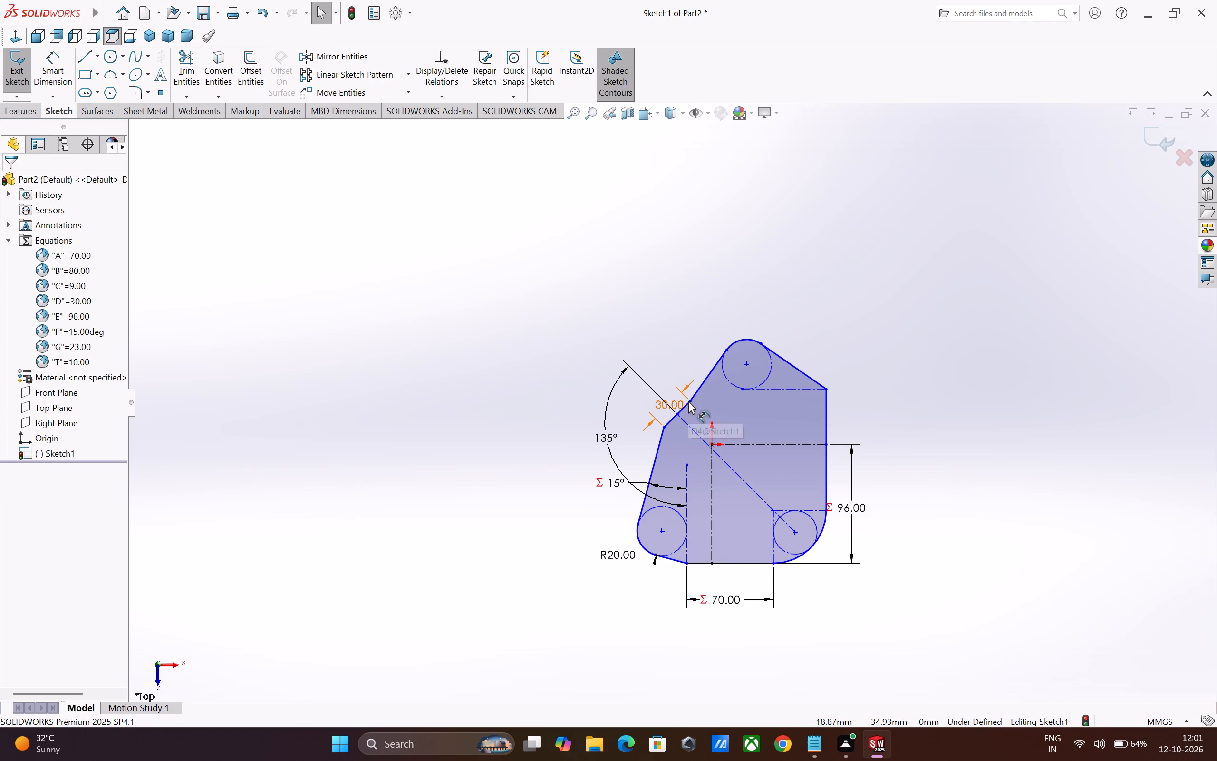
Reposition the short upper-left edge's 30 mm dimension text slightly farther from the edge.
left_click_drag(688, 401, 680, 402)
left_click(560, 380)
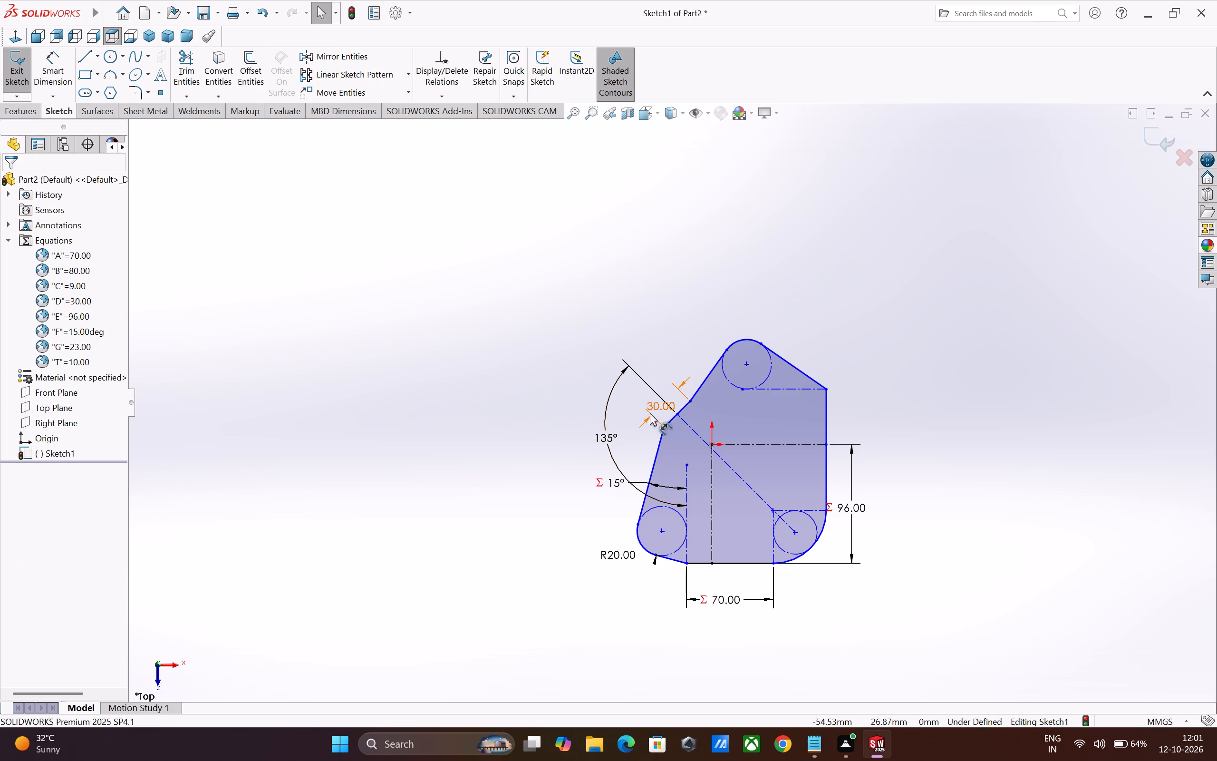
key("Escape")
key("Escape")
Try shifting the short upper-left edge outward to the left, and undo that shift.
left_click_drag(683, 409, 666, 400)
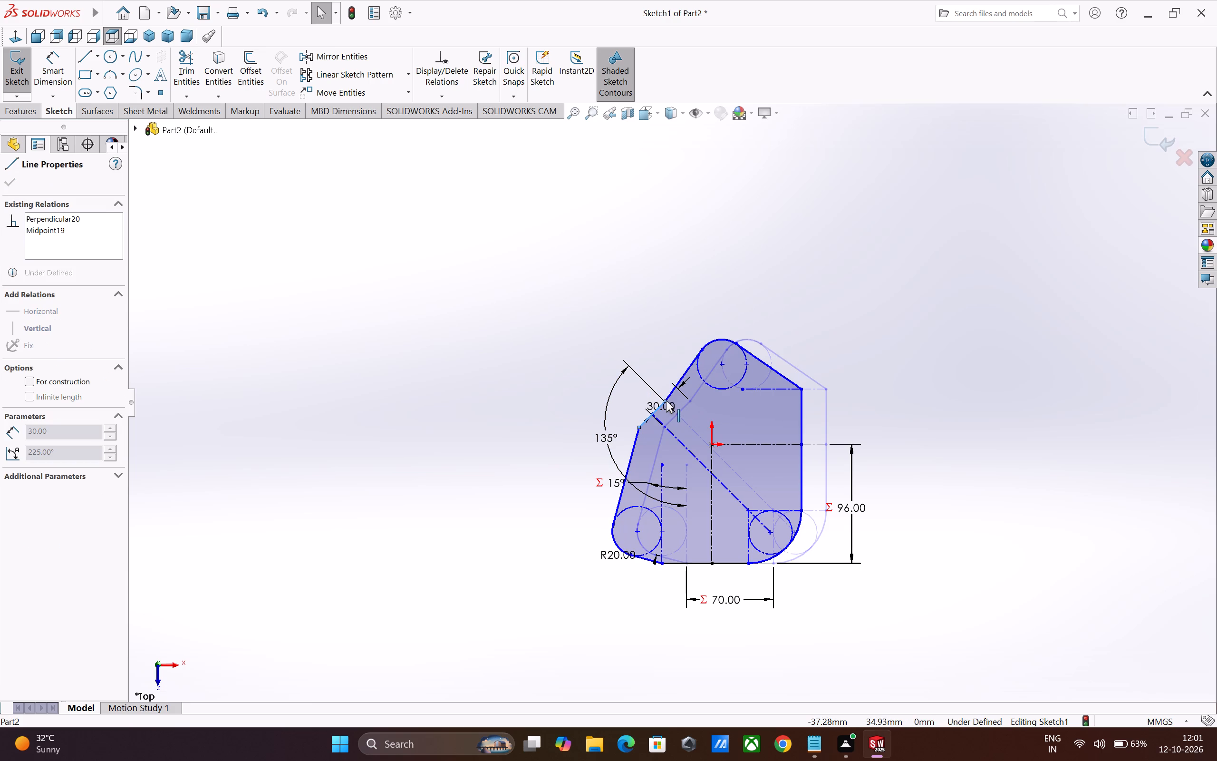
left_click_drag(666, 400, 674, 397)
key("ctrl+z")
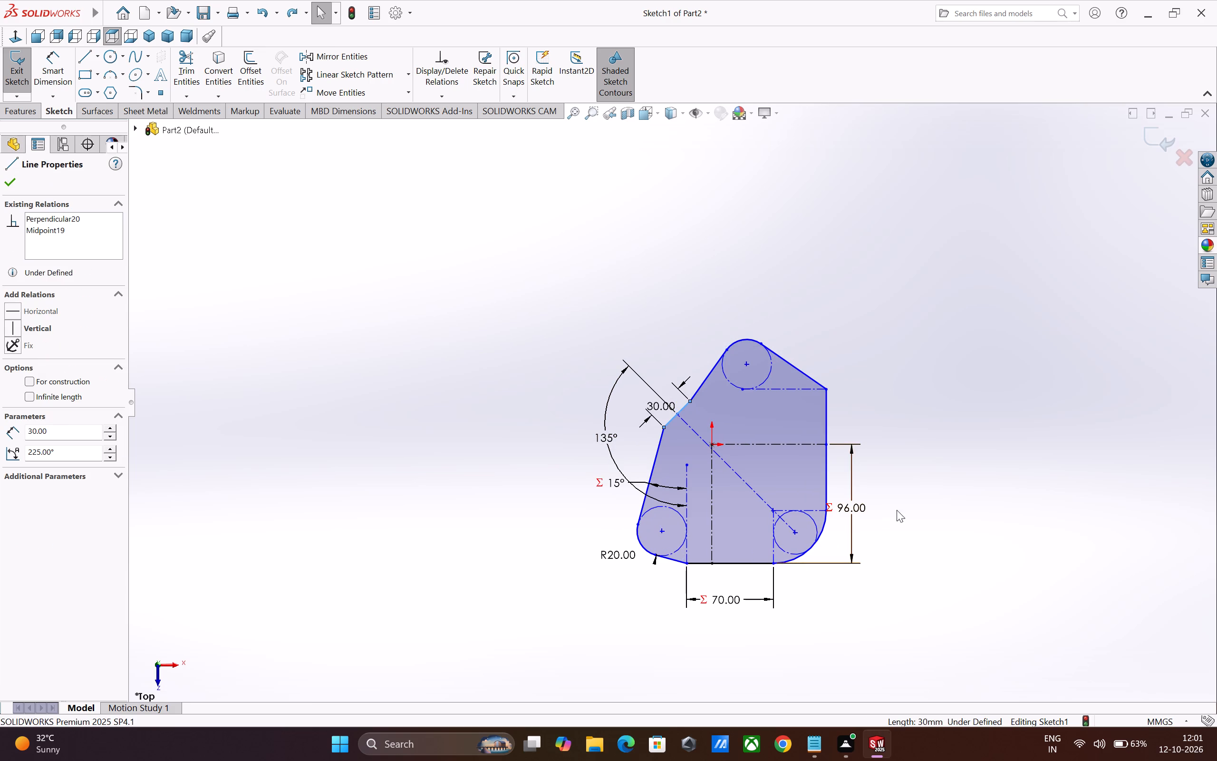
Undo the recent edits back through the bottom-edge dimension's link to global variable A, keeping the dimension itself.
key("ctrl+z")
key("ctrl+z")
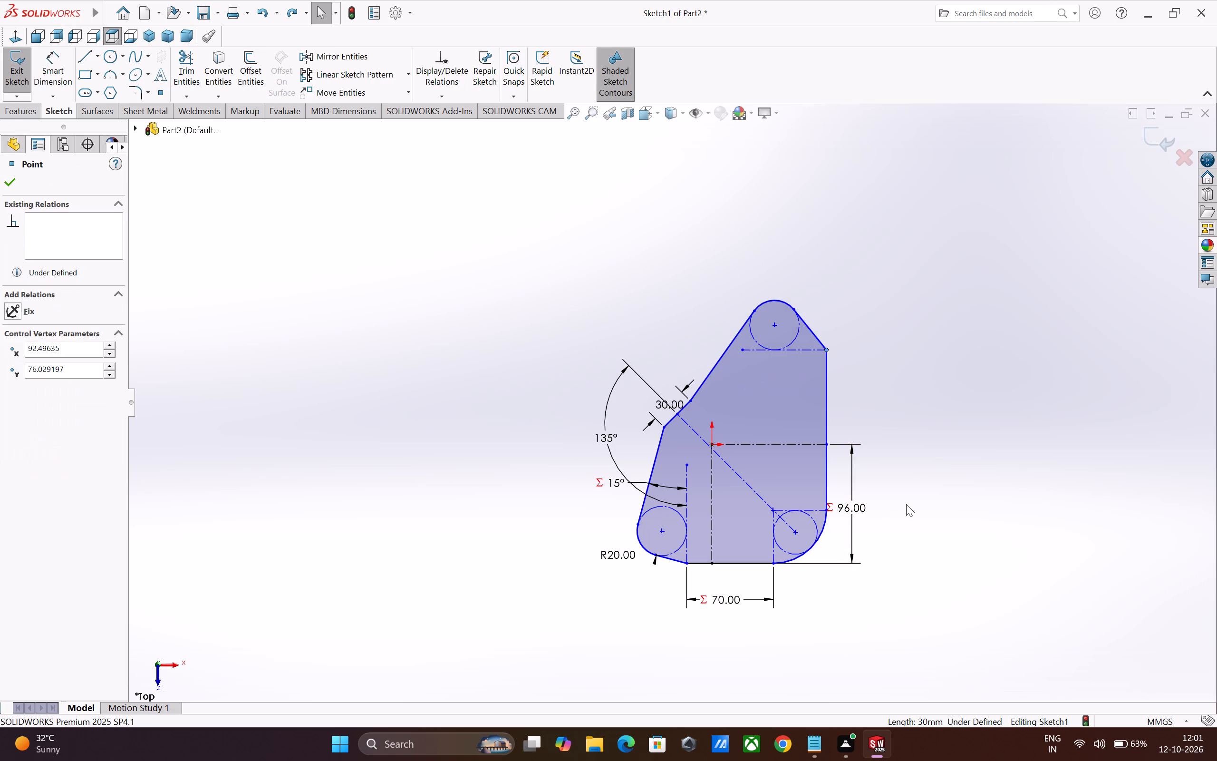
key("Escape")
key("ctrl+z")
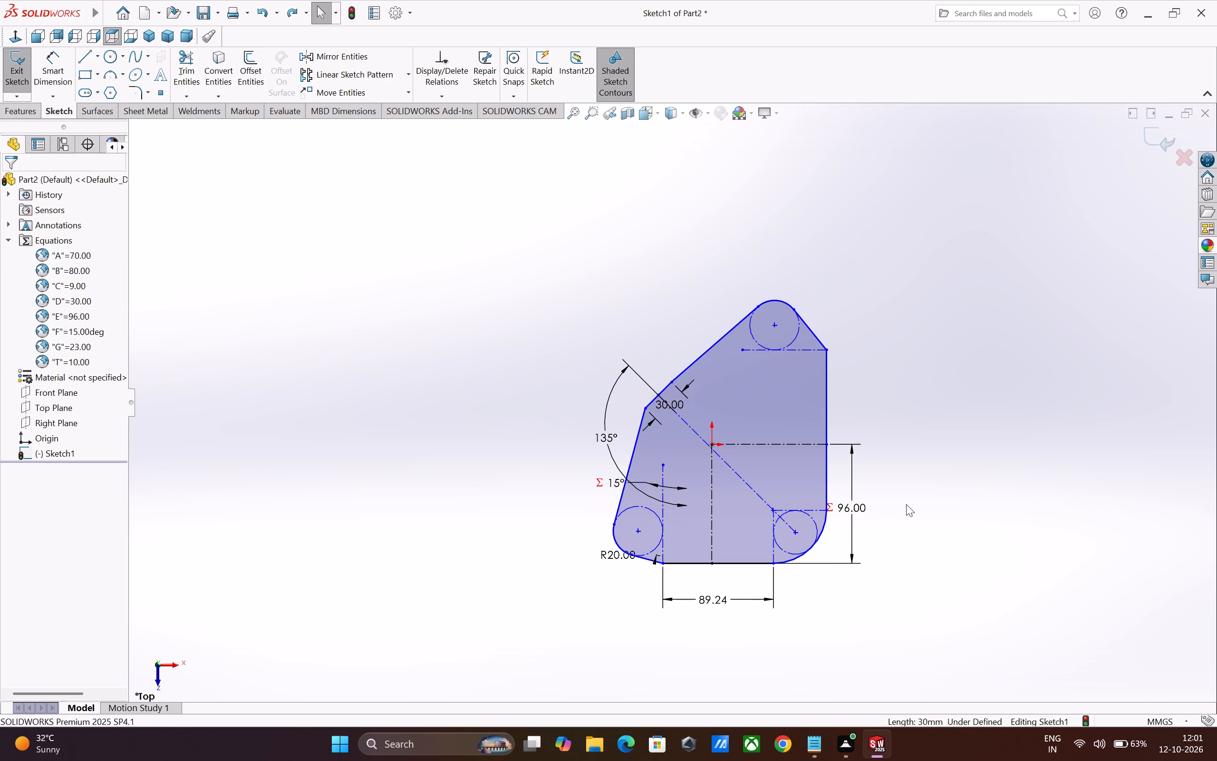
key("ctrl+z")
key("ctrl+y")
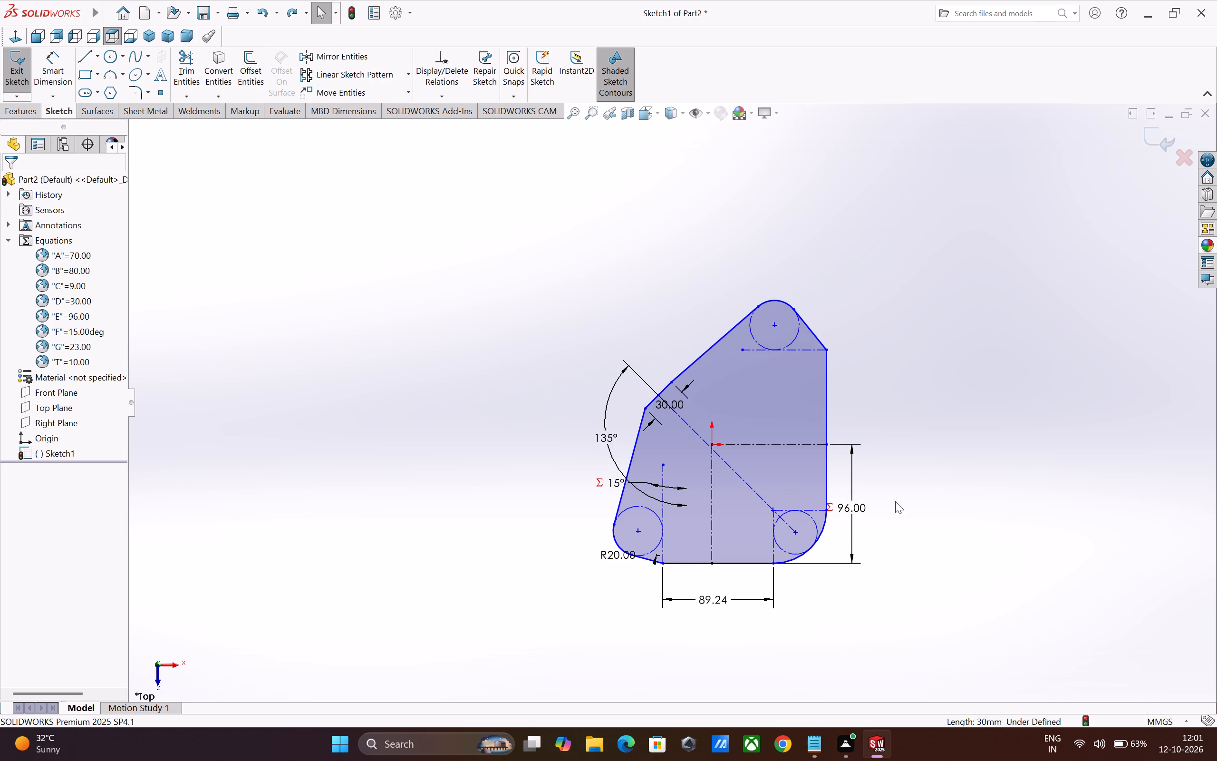
Set the bottom-edge dimension to global variable A, 70 mm.
left_click(707, 595)
double_click(707, 595)
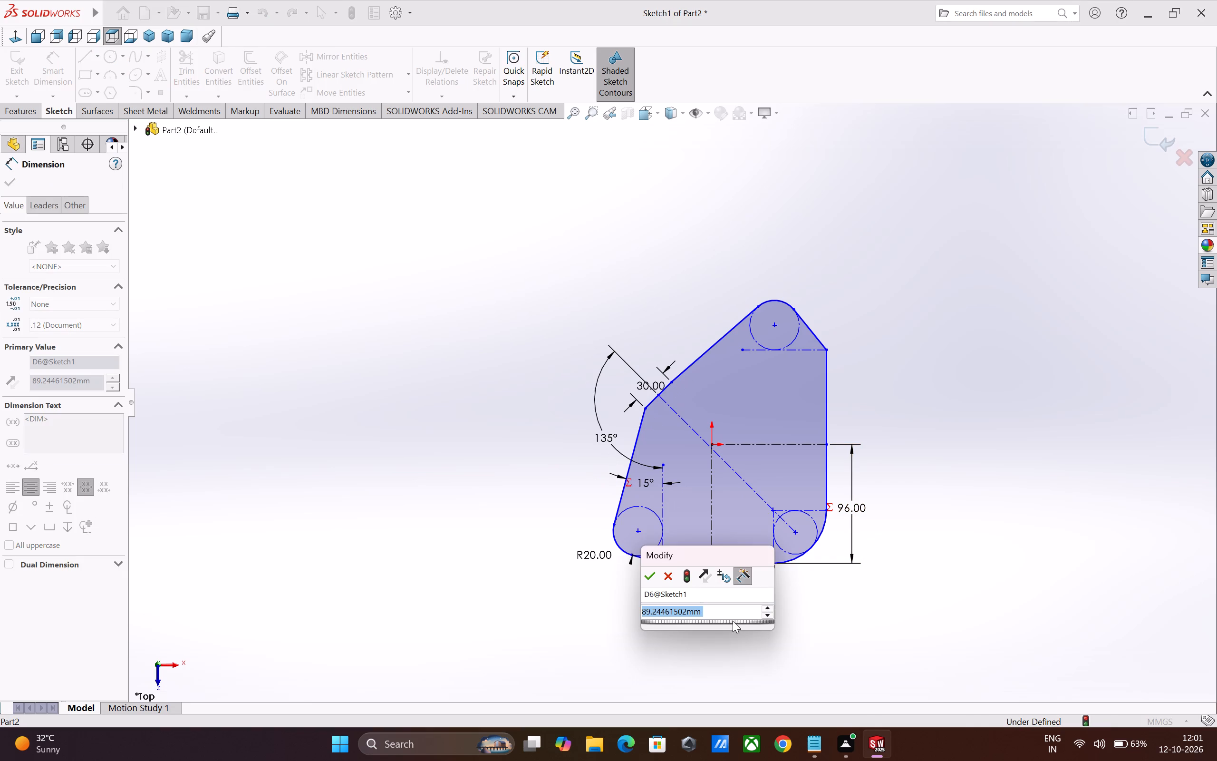
key("equal")
left_click(689, 625)
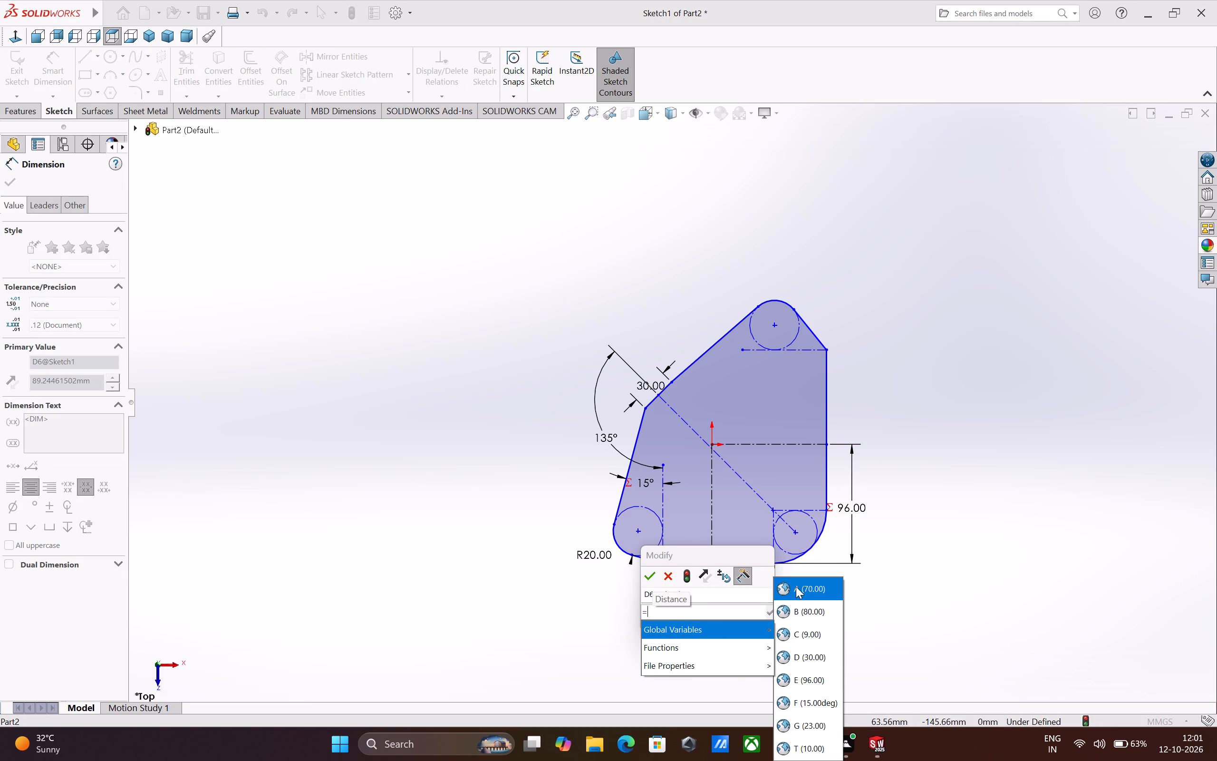
left_click(796, 586)
left_click(649, 577)
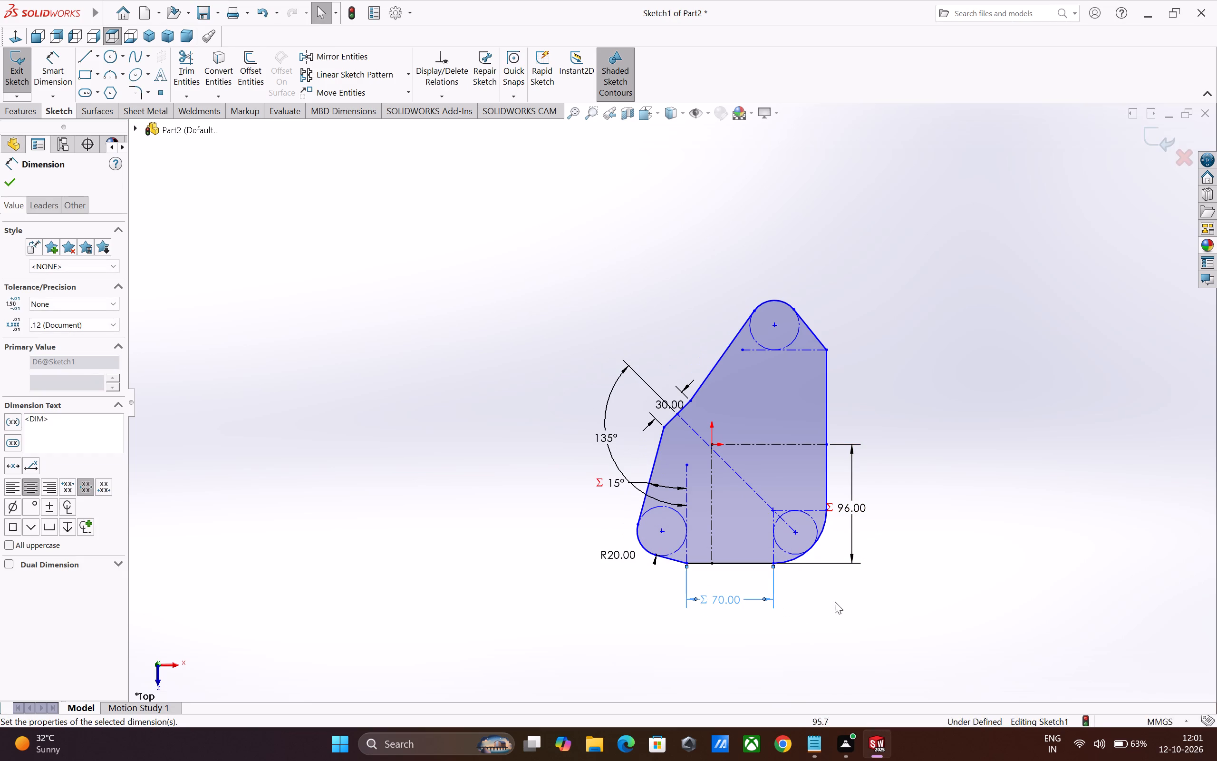
left_click(836, 602)
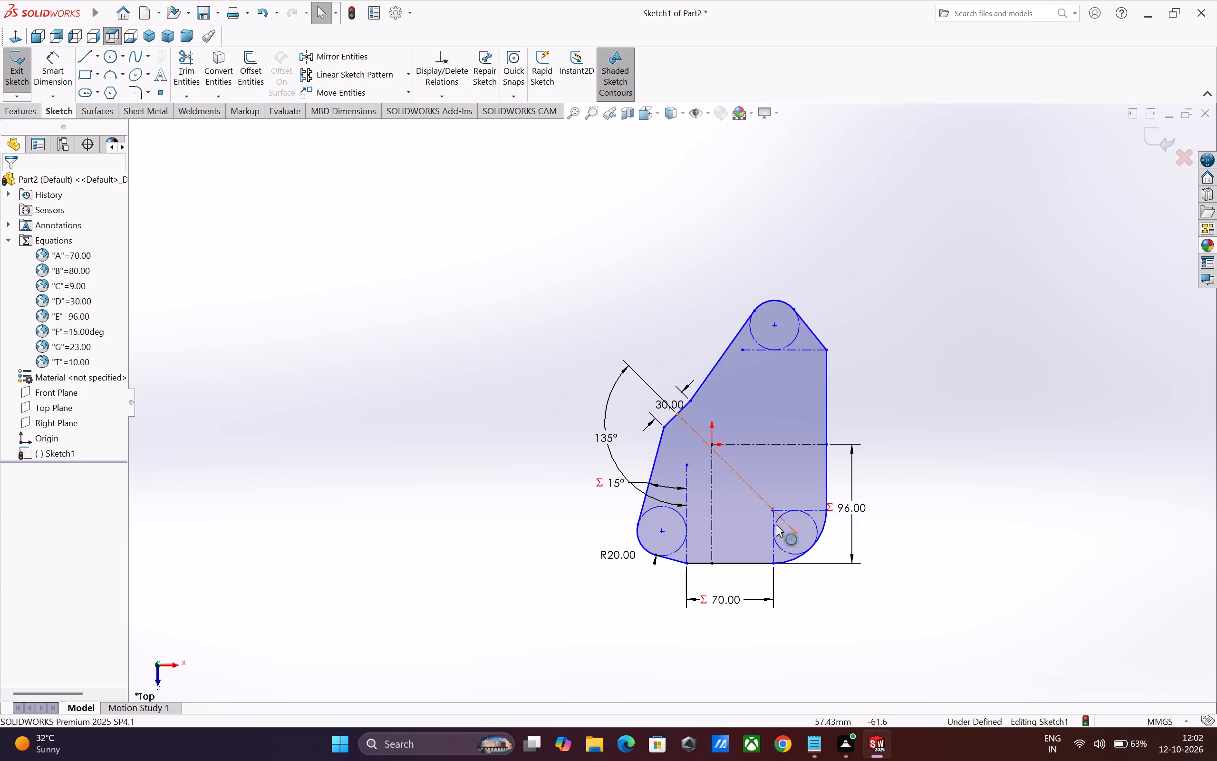
Make the profile's bottom edge and right vertical edge equal in length.
scroll(772, 490, "up", 3)
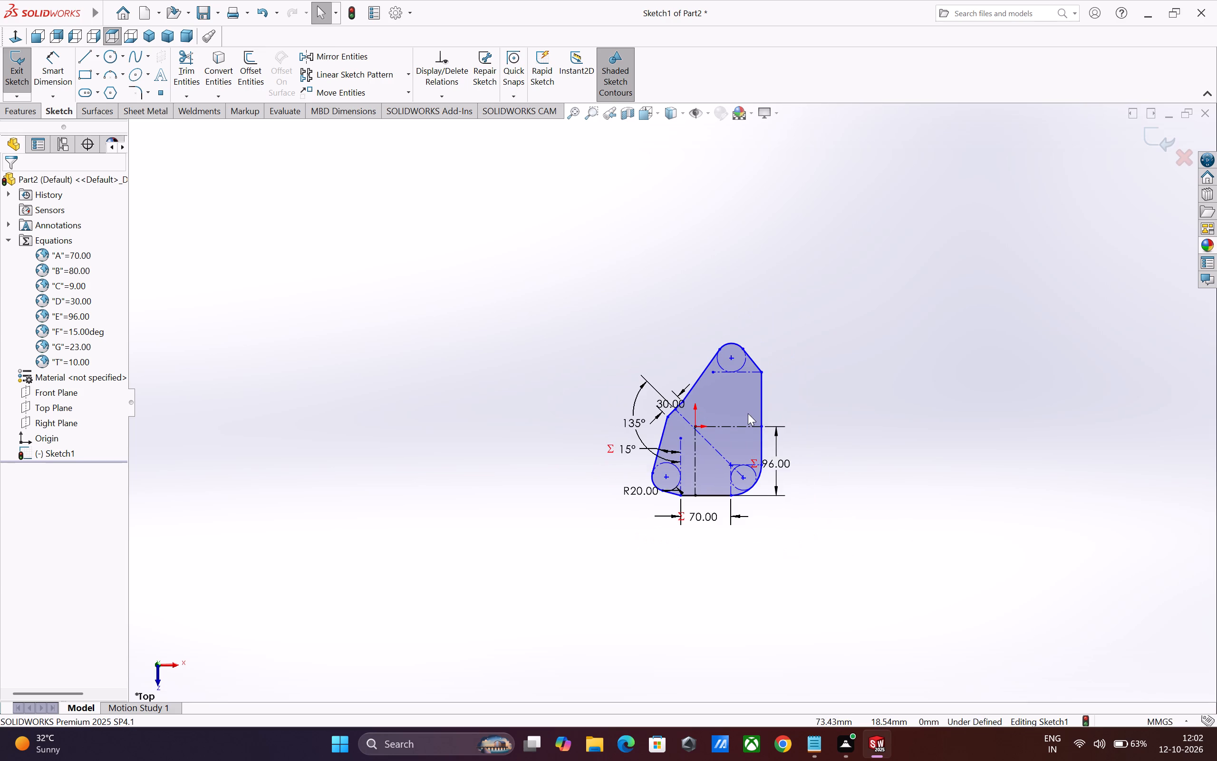
scroll(748, 413, "down", 1)
scroll(922, 512, "down", 1)
scroll(922, 512, "up", 2)
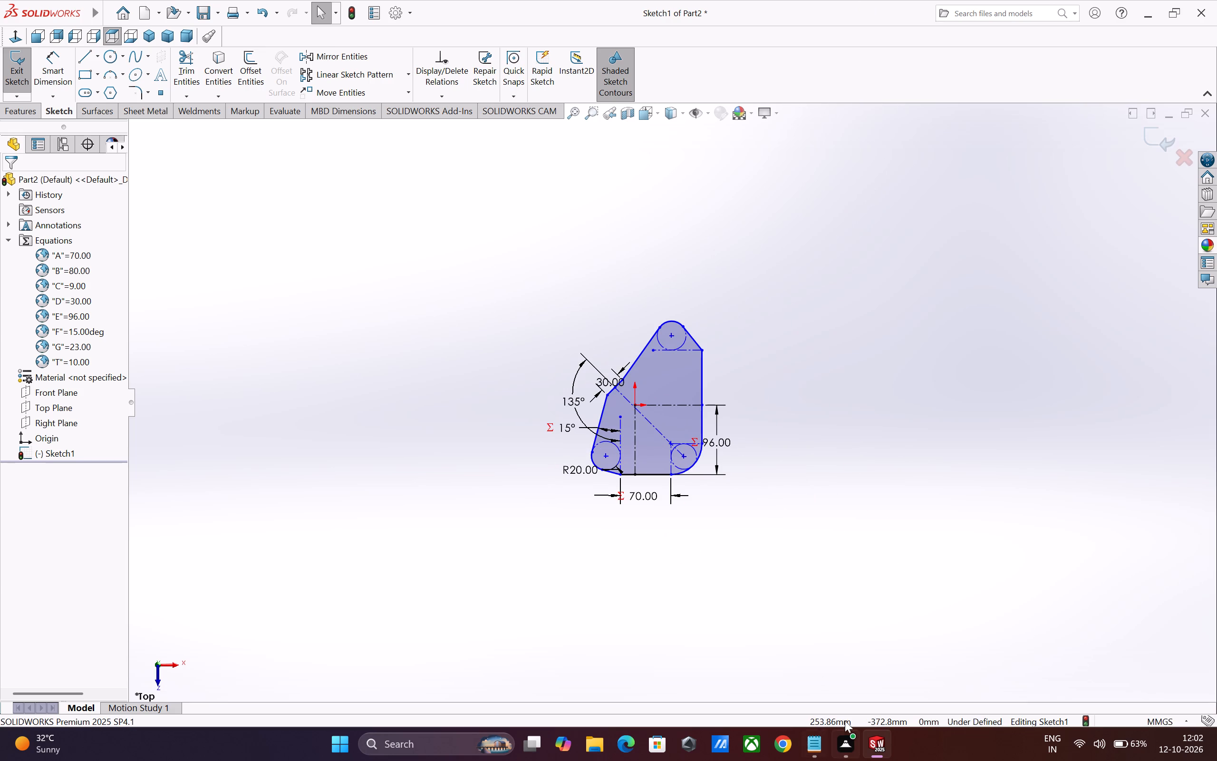
scroll(658, 418, "down", 2)
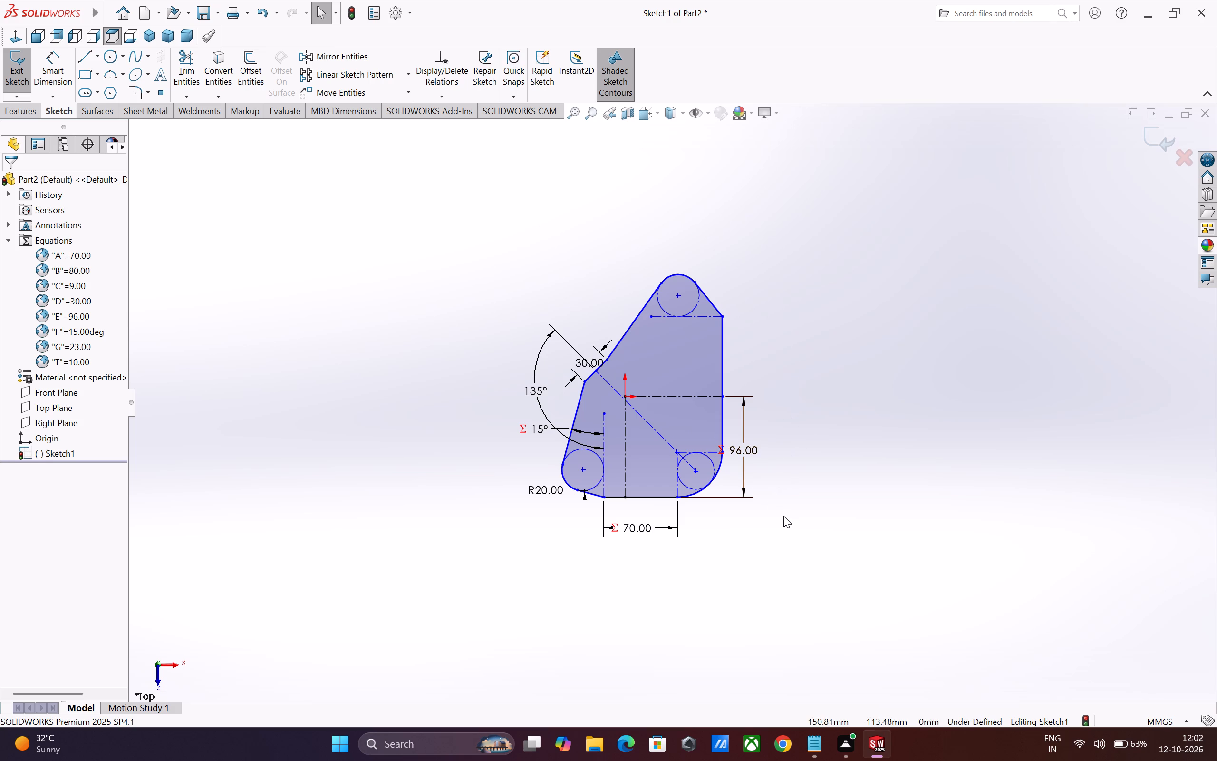
key("Escape")
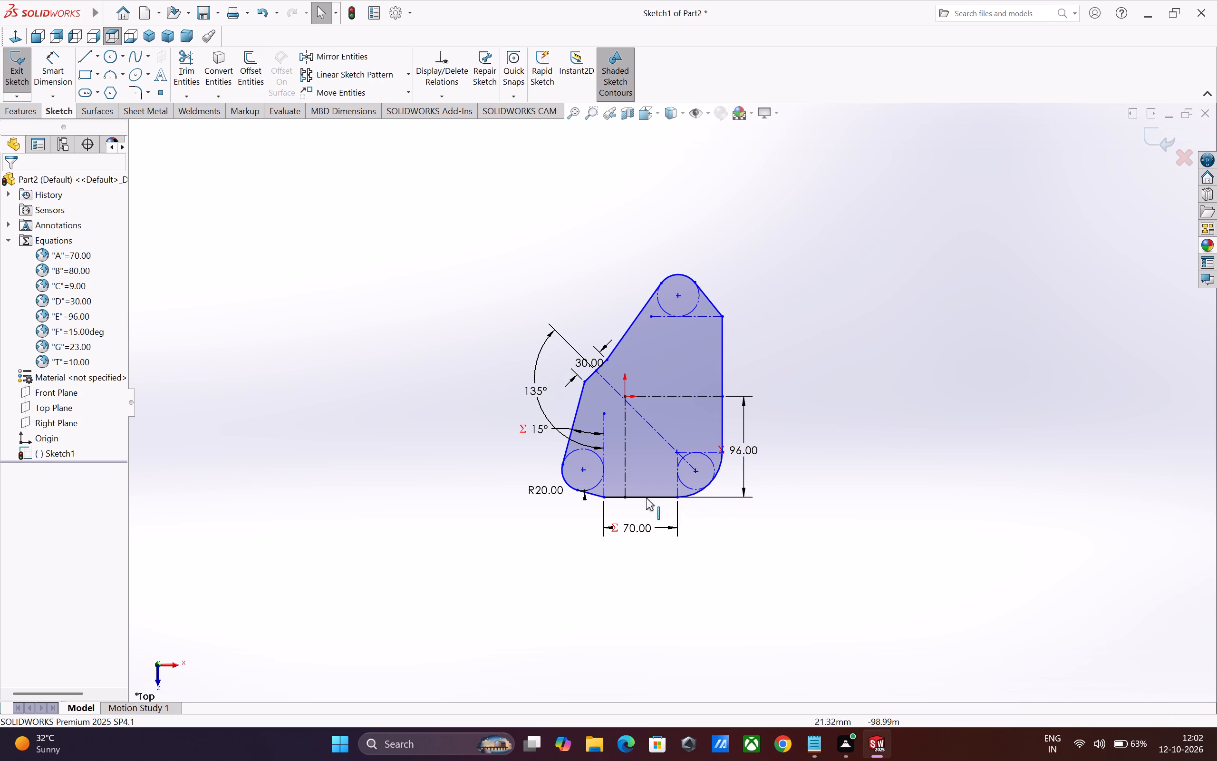
left_click(641, 498)
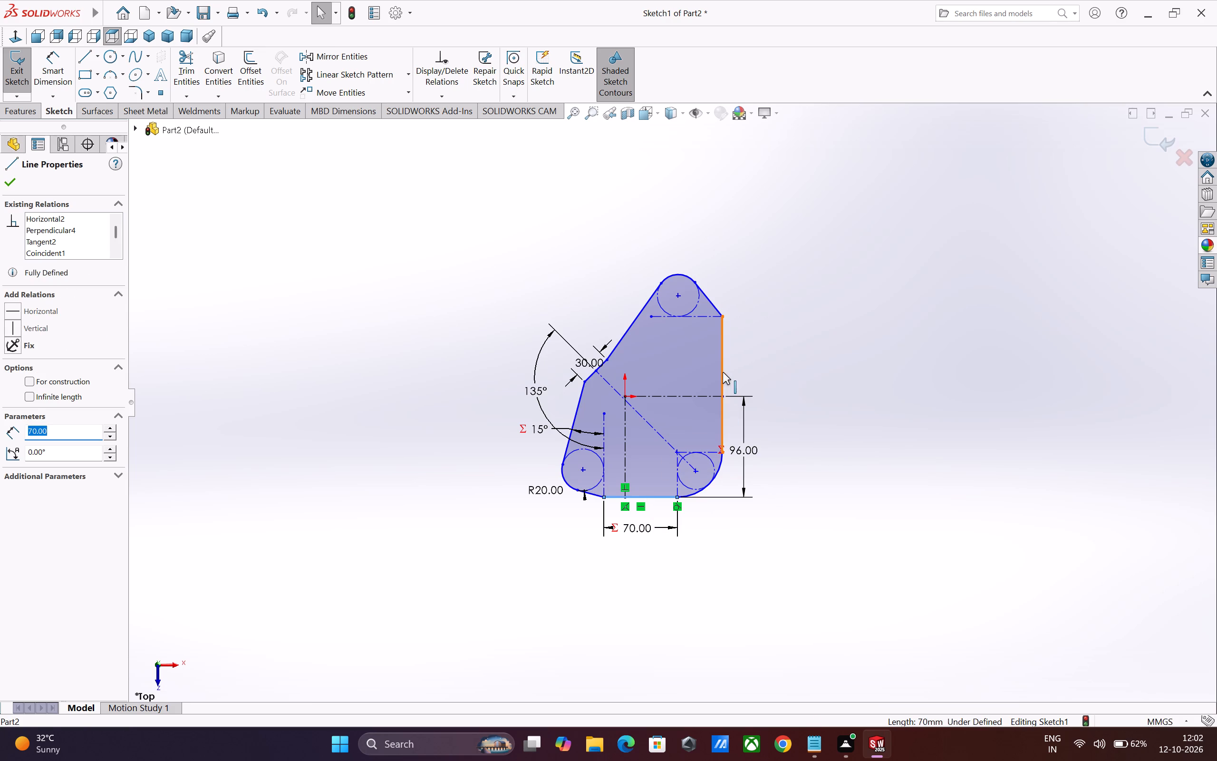
left_click(723, 372, "ctrl")
left_click(856, 324)
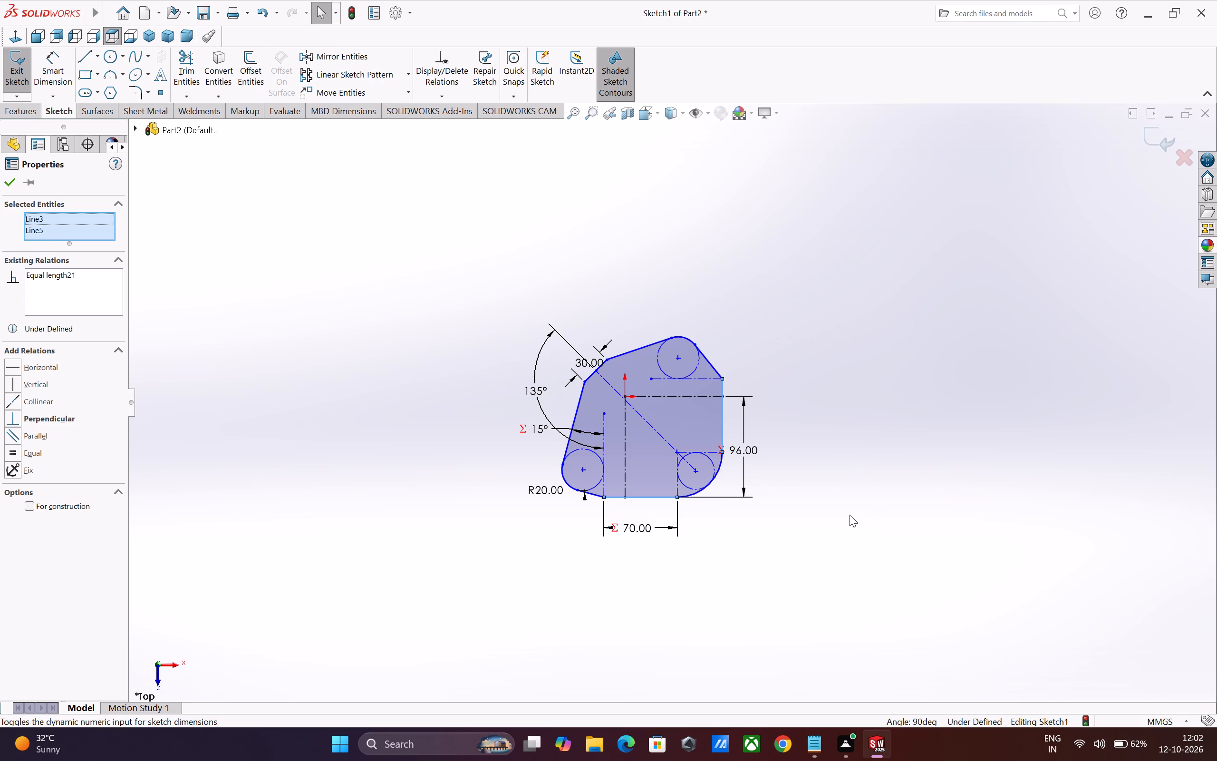
scroll(688, 439, "down", 2)
left_click(848, 460)
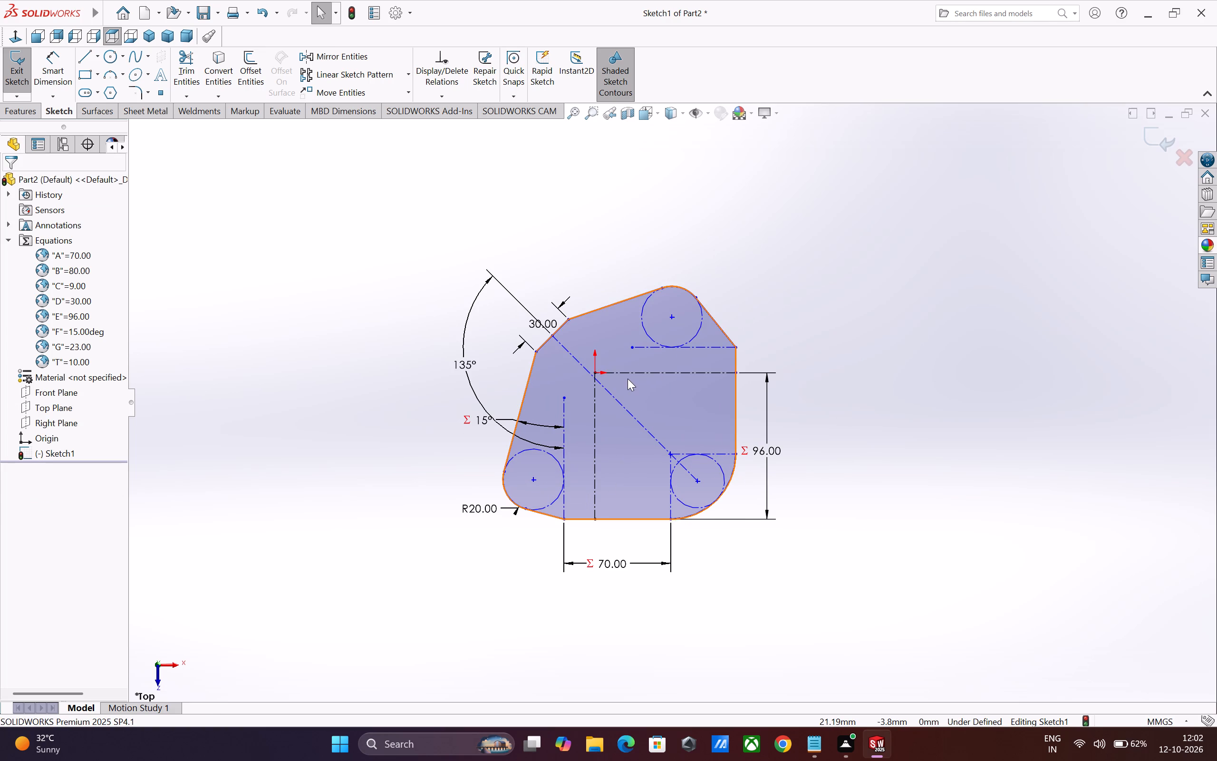
Make the diagonal construction line coincident with the construction lines' endpoint at the origin.
scroll(628, 379, "down", 1)
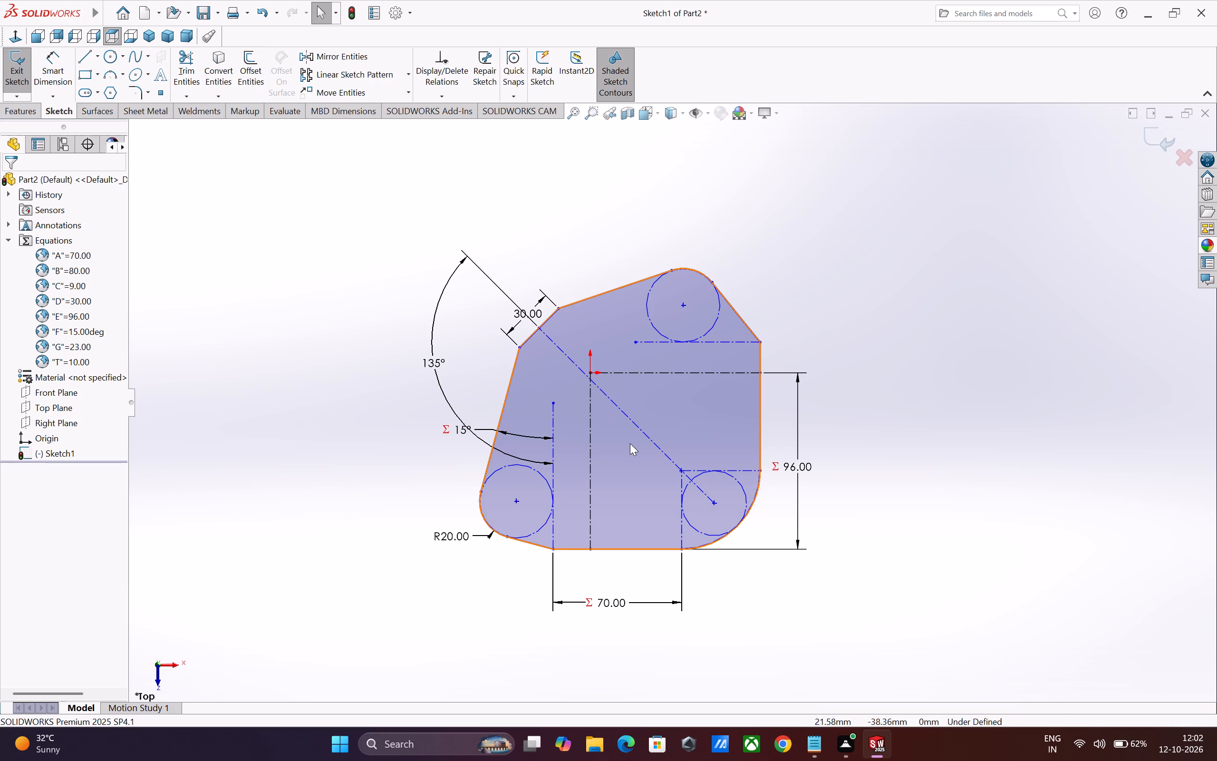
scroll(604, 384, "down", 3)
left_click(607, 394)
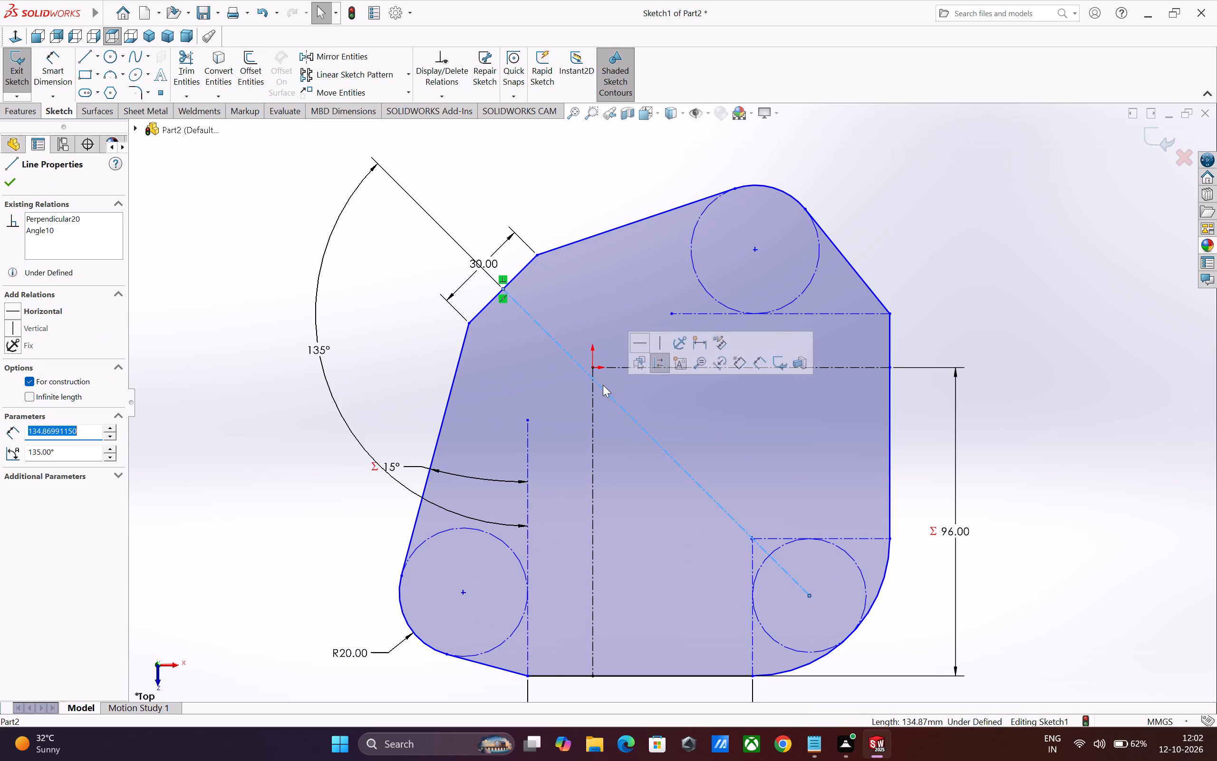
left_click(593, 369, "ctrl")
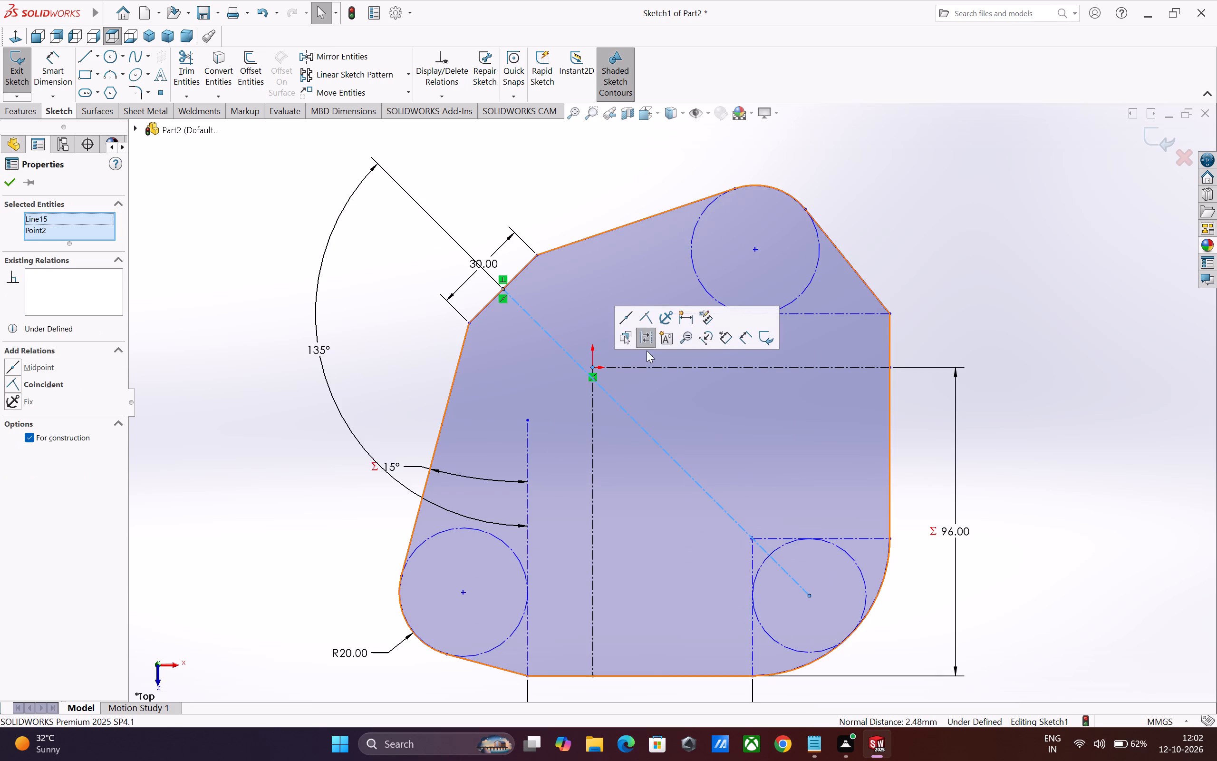
left_click(639, 322)
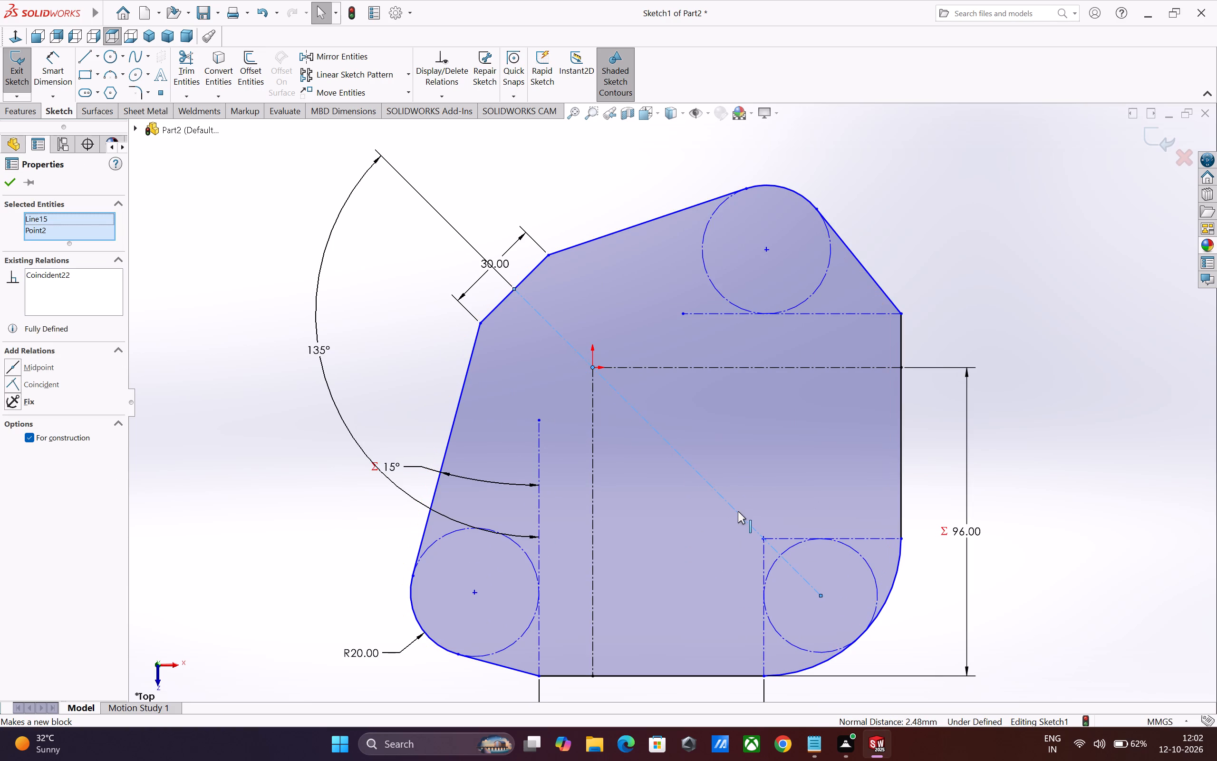
Examine the constrained profile, especially the lower-right corner arc and its construction circle.
scroll(891, 547, "up", 3)
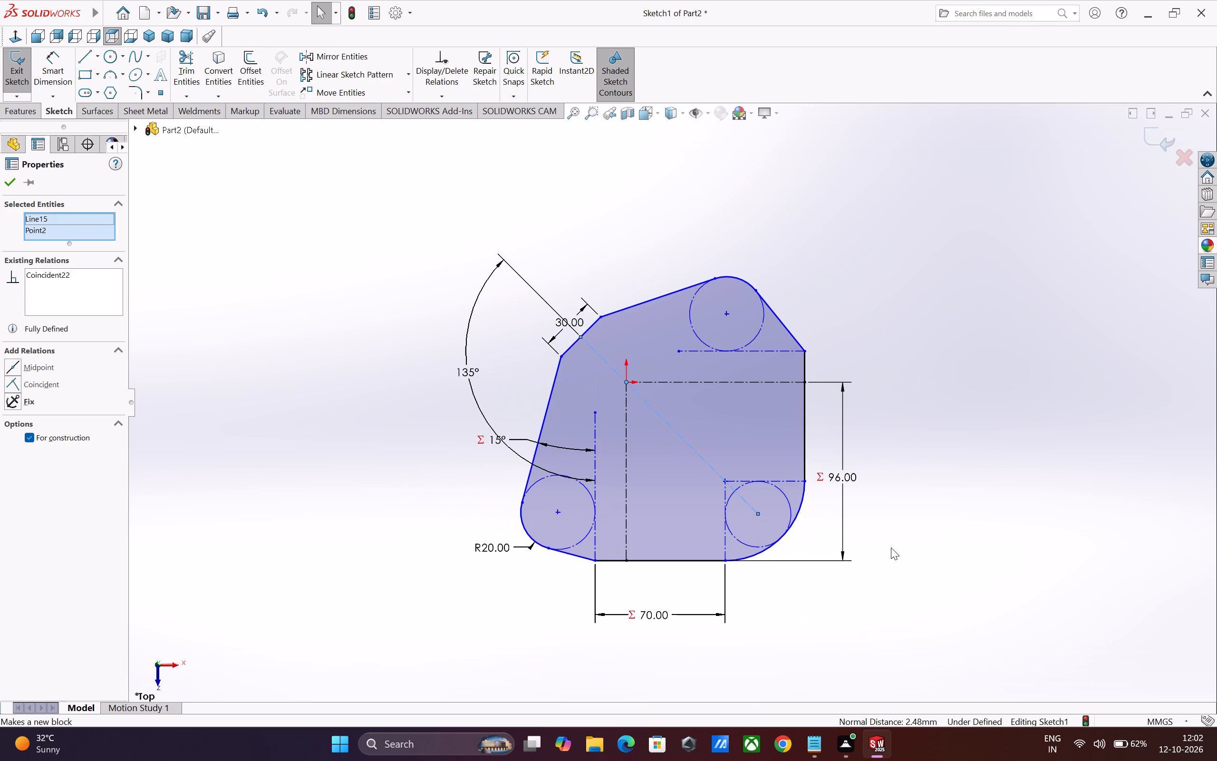
scroll(891, 547, "up", 2)
scroll(730, 474, "down", 2)
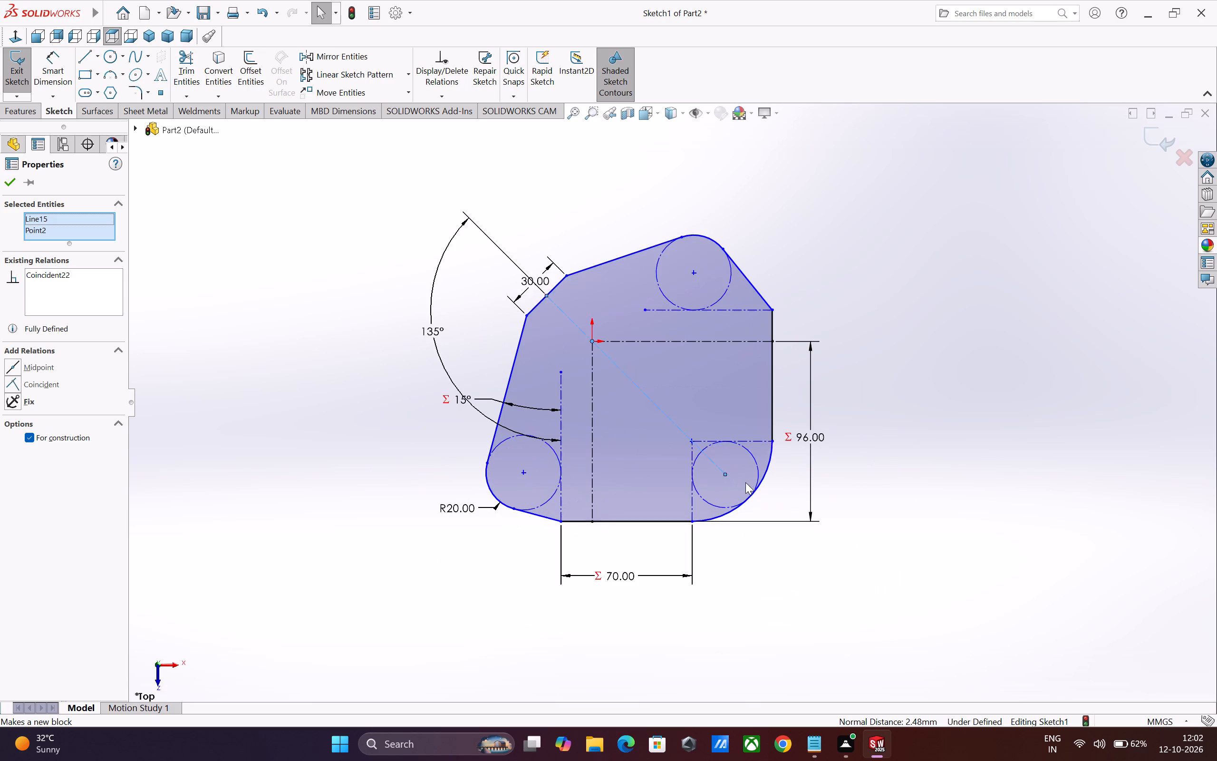
scroll(750, 484, "down", 1)
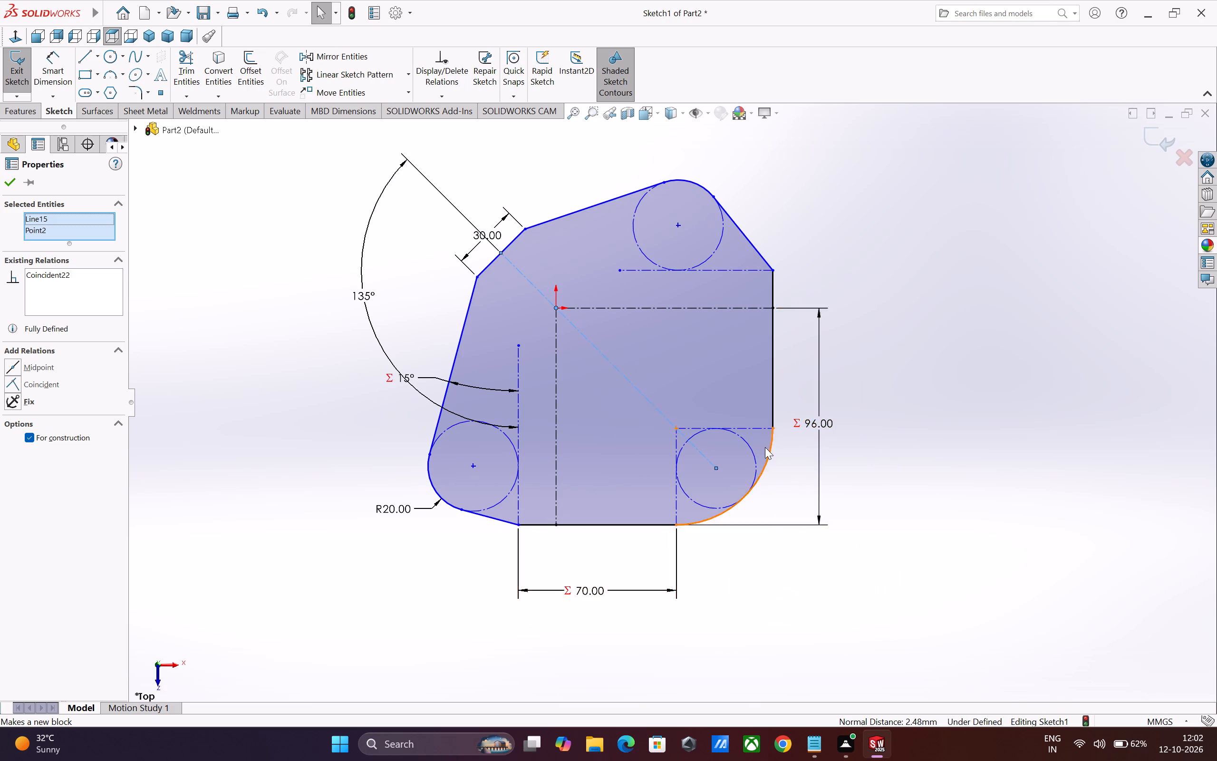
scroll(758, 442, "up", 1)
scroll(754, 440, "down", 4)
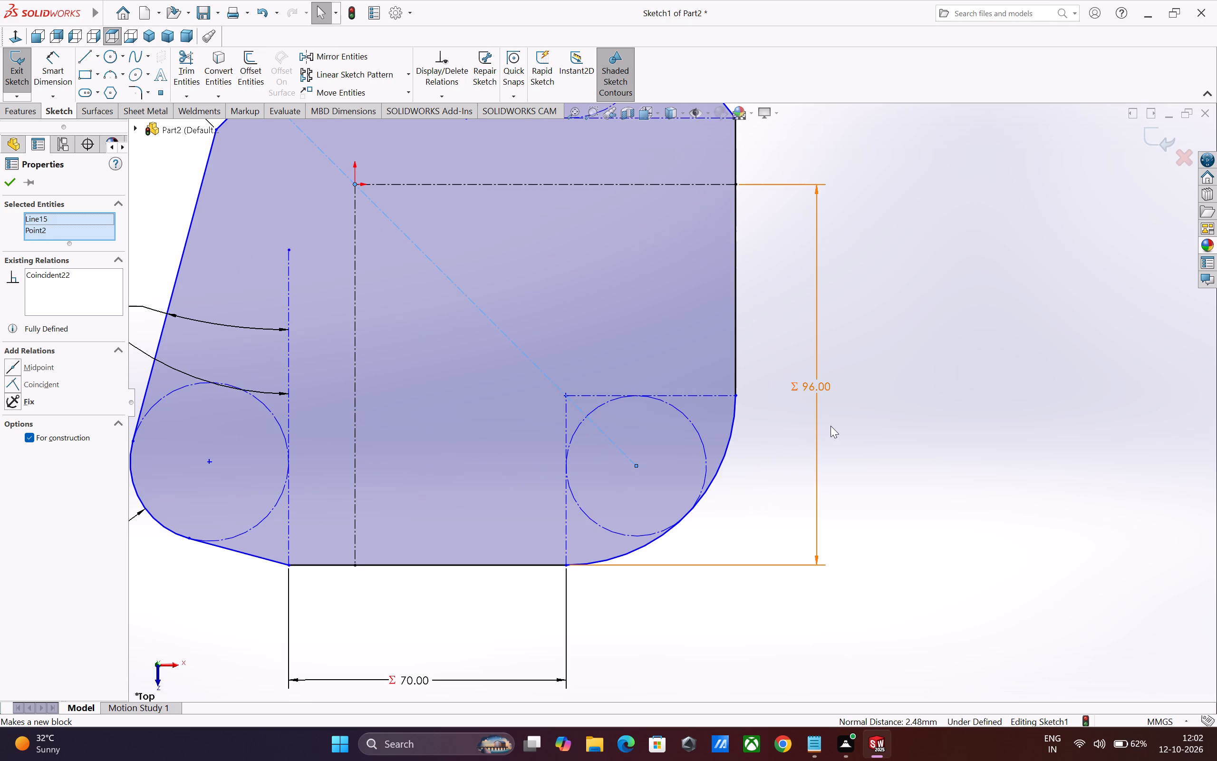
scroll(664, 417, "up", 4)
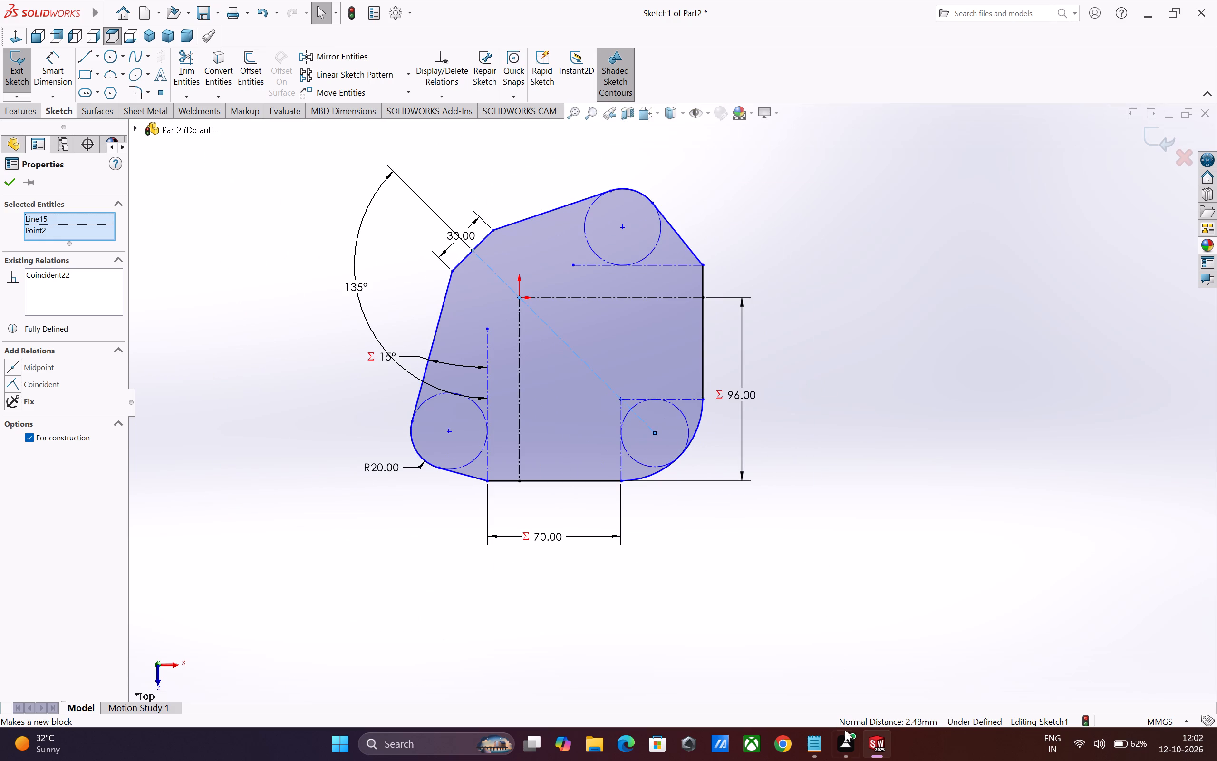
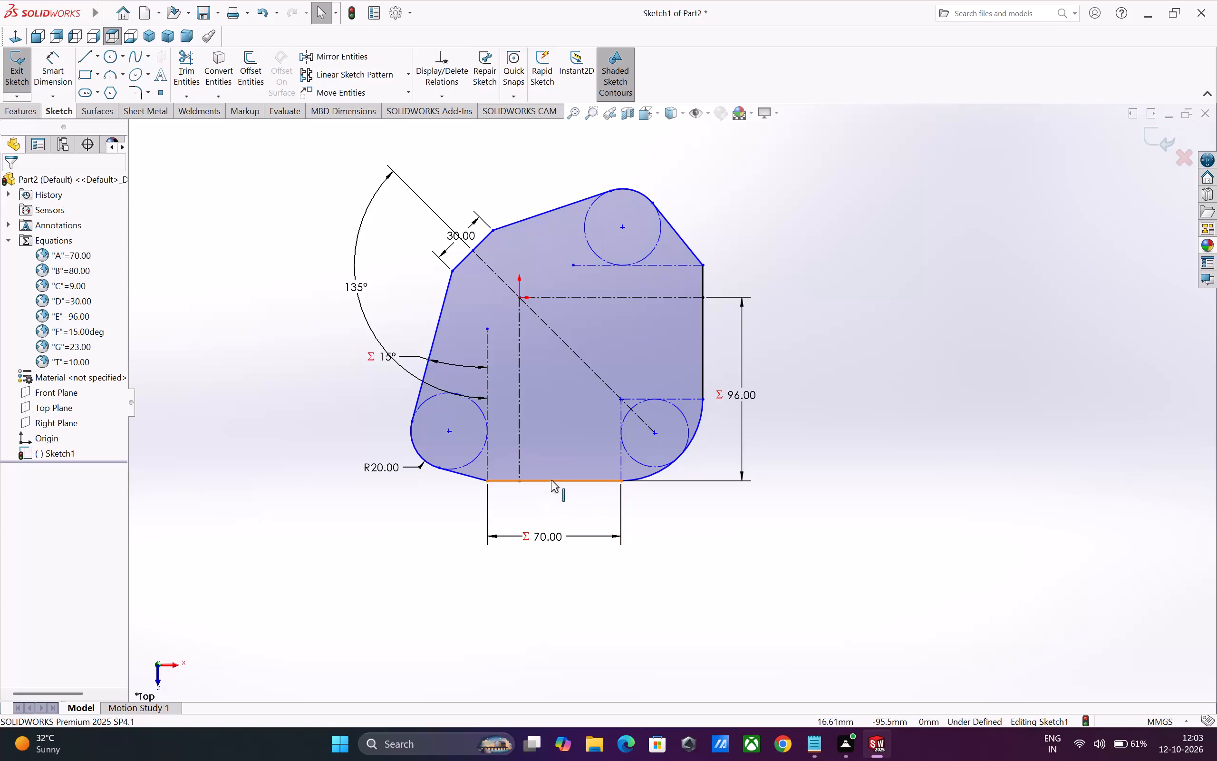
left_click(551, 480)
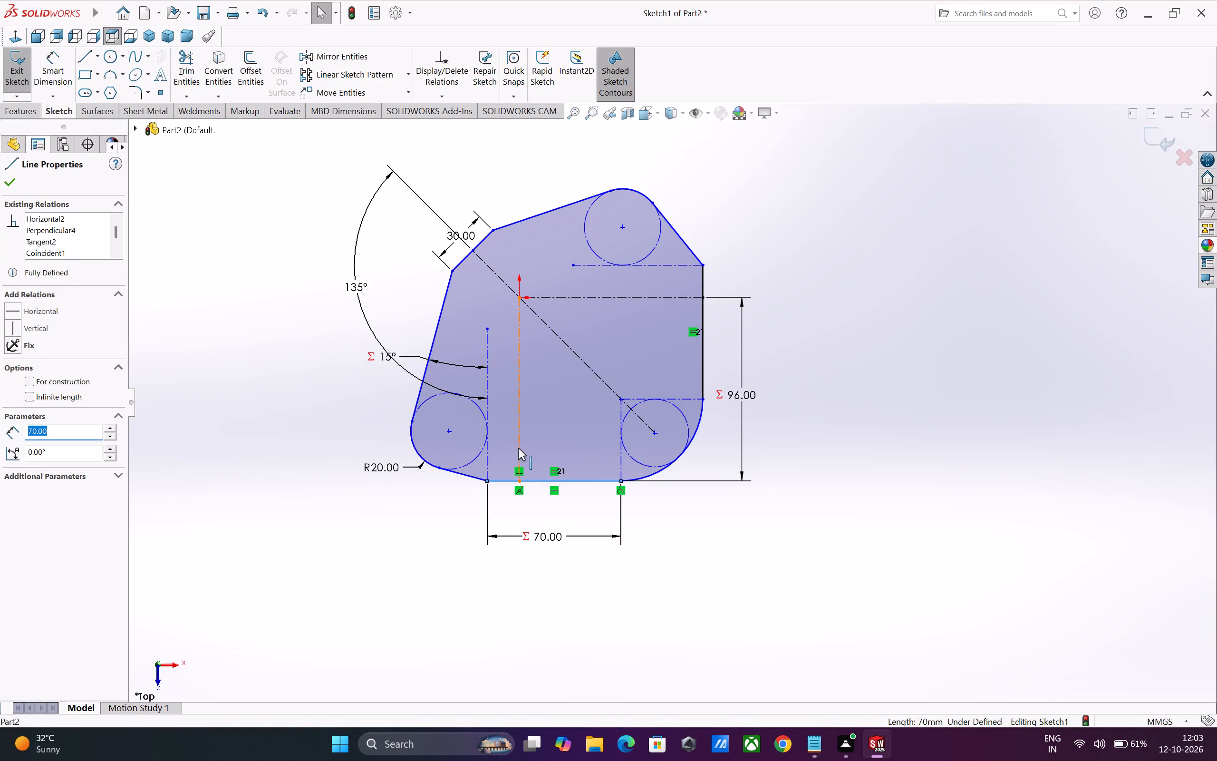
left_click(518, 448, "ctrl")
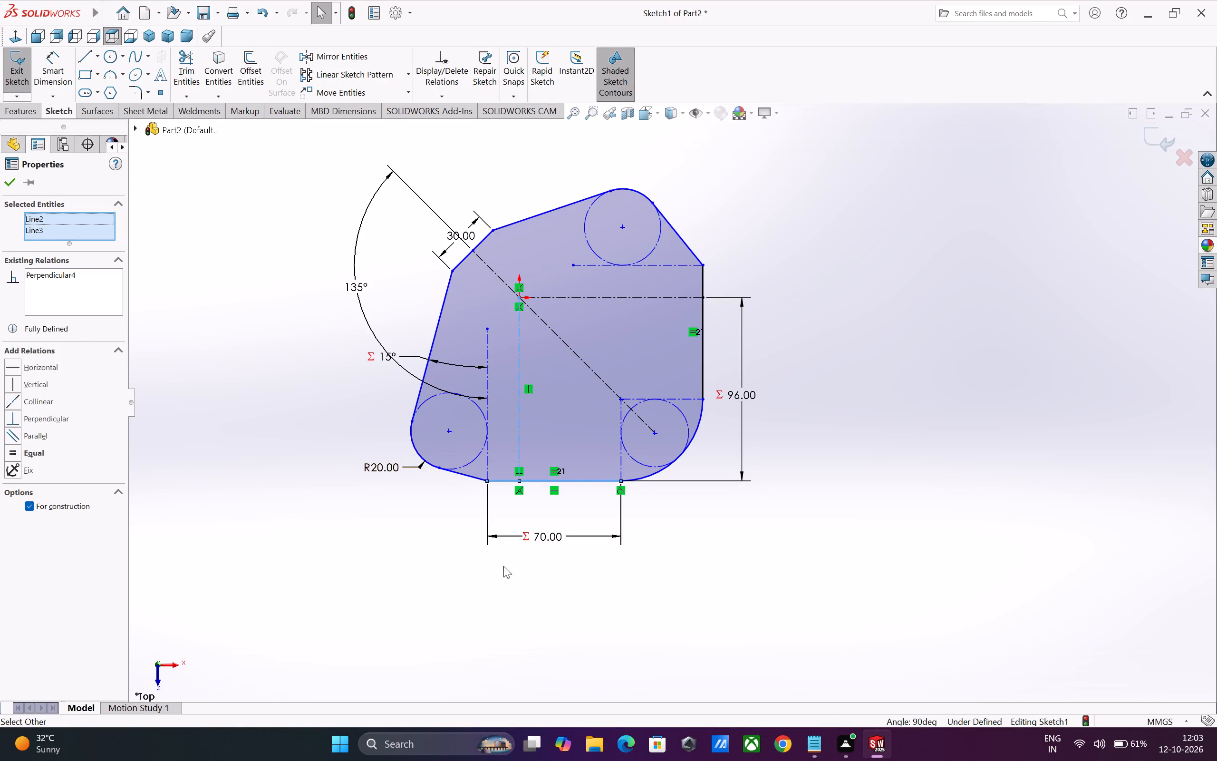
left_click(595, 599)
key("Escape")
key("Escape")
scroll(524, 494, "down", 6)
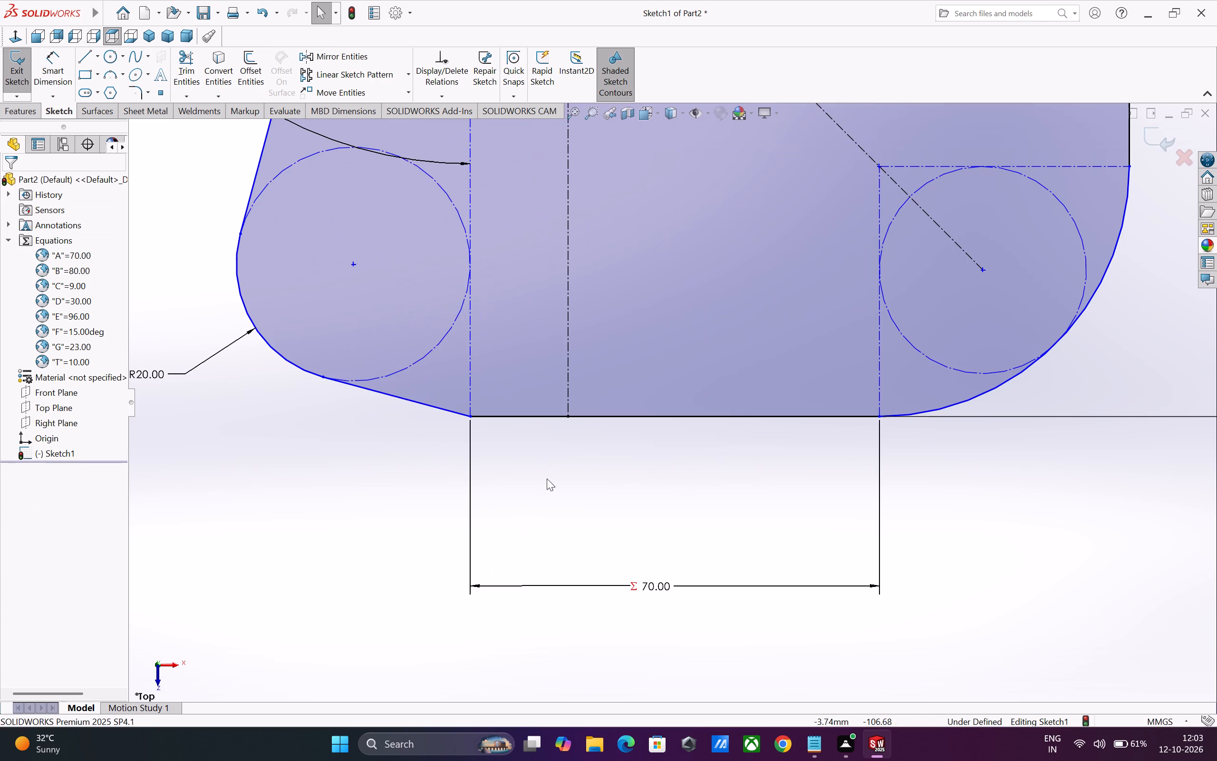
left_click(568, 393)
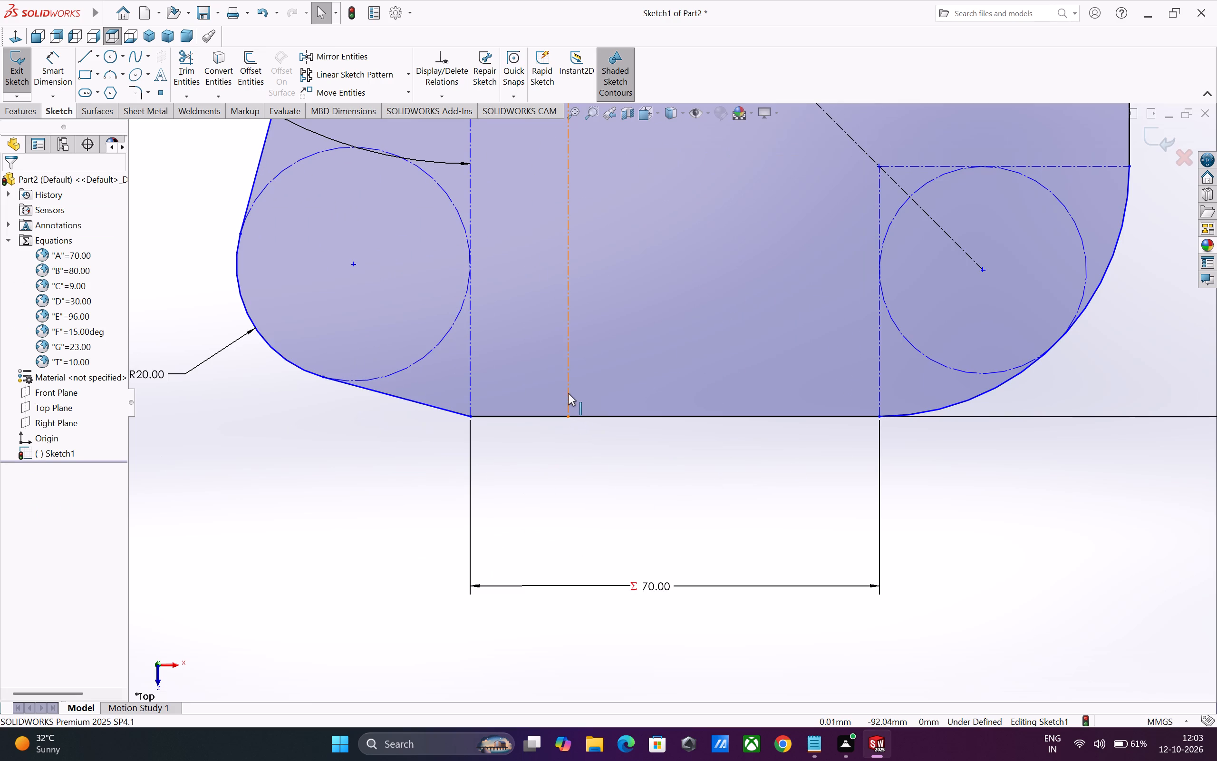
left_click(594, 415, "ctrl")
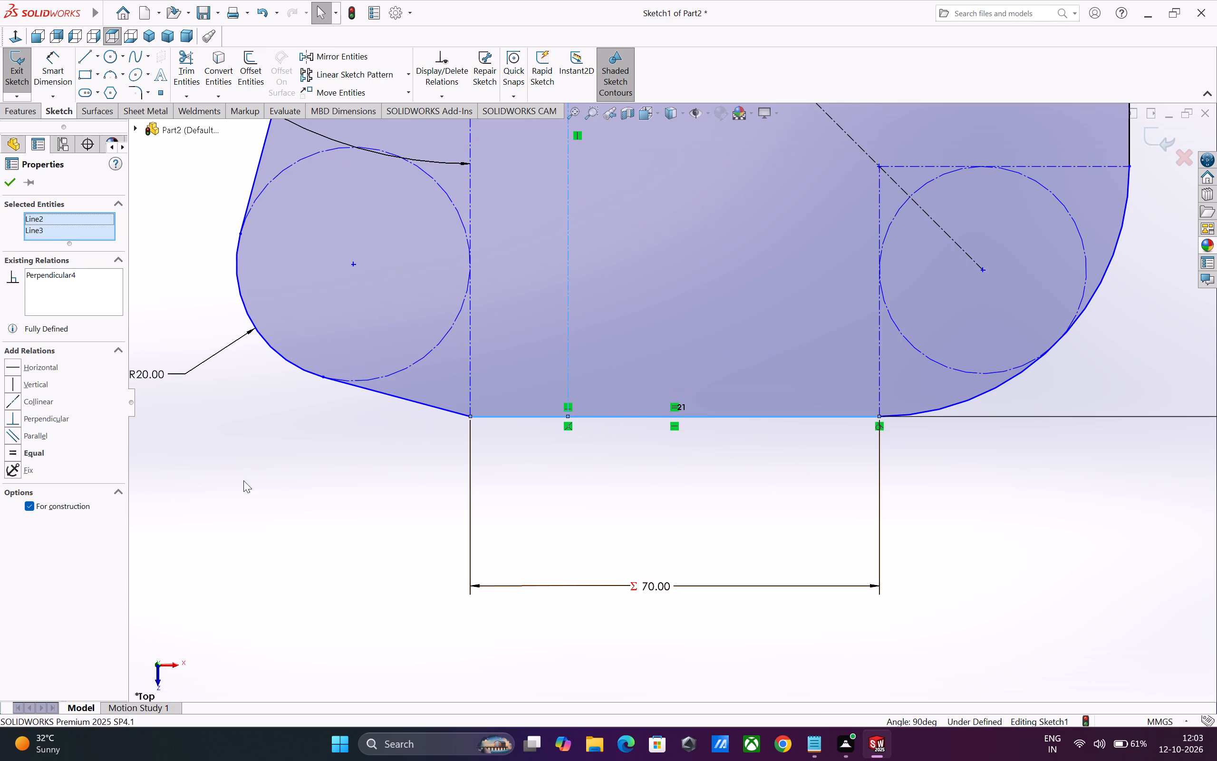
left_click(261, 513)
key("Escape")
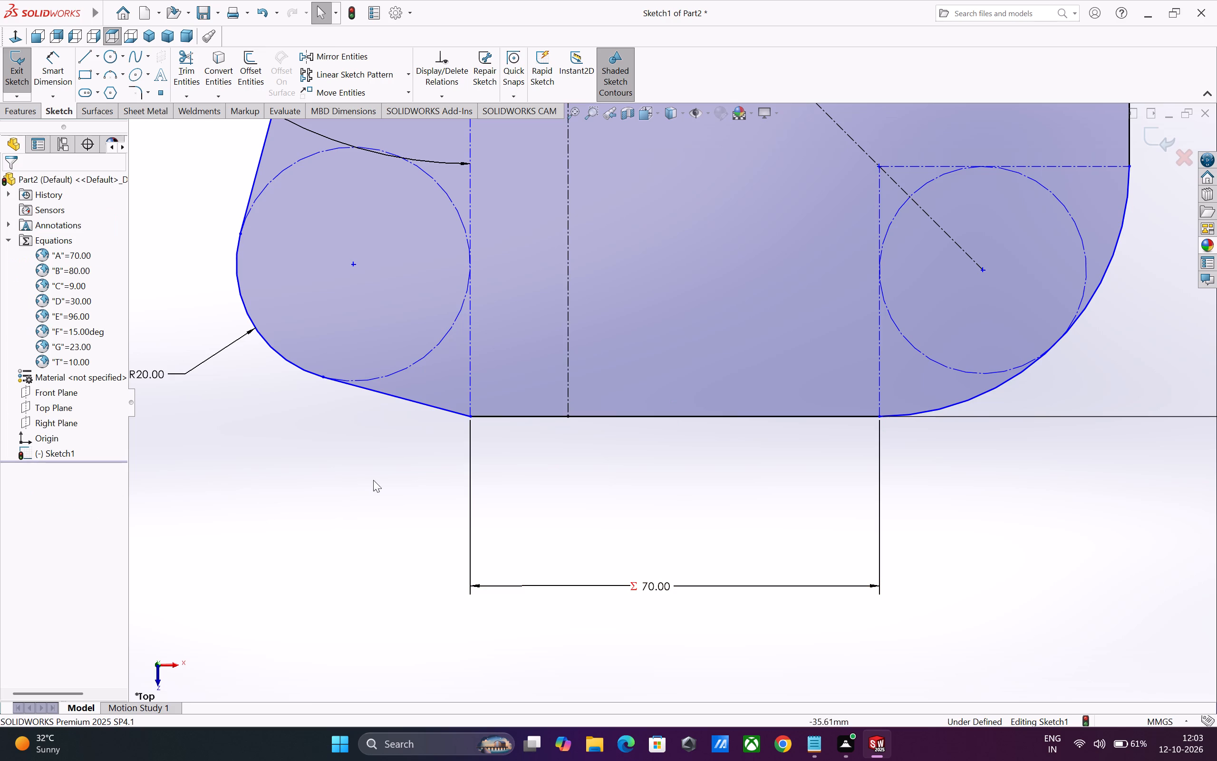
Constrain the lower endpoint of the vertical construction line from the origin to the midpoint of the profile's bottom edge.
left_click(579, 418)
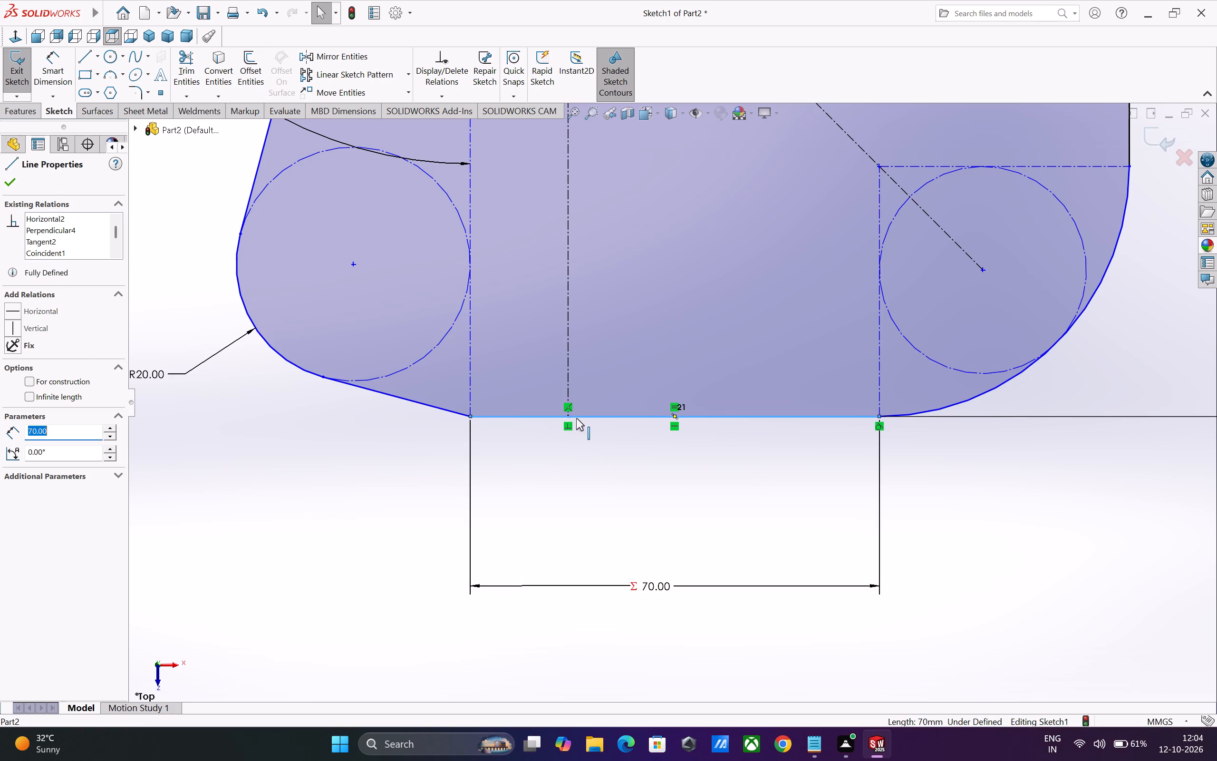
left_click(566, 416, "ctrl")
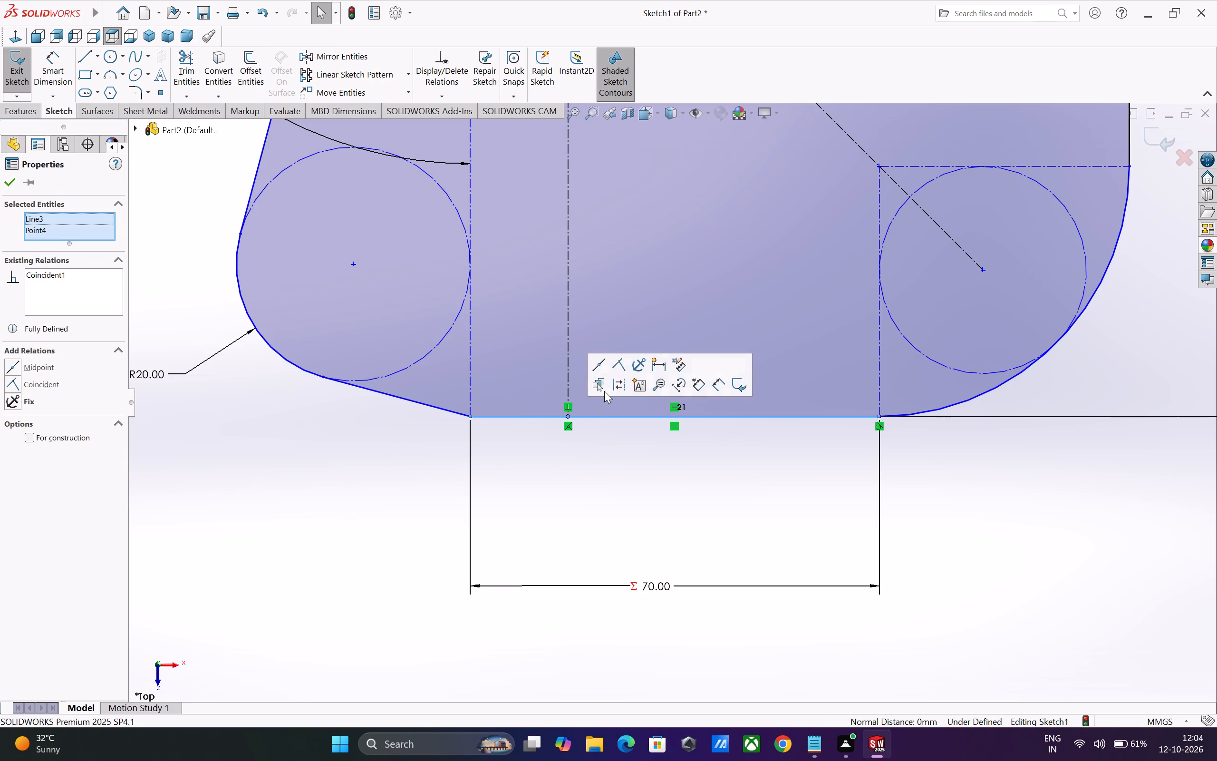
left_click(600, 368)
Examine the whole profile for geometry that still needs constraints or dimensions, especially around the upper-right corner.
scroll(491, 537, "up", 5)
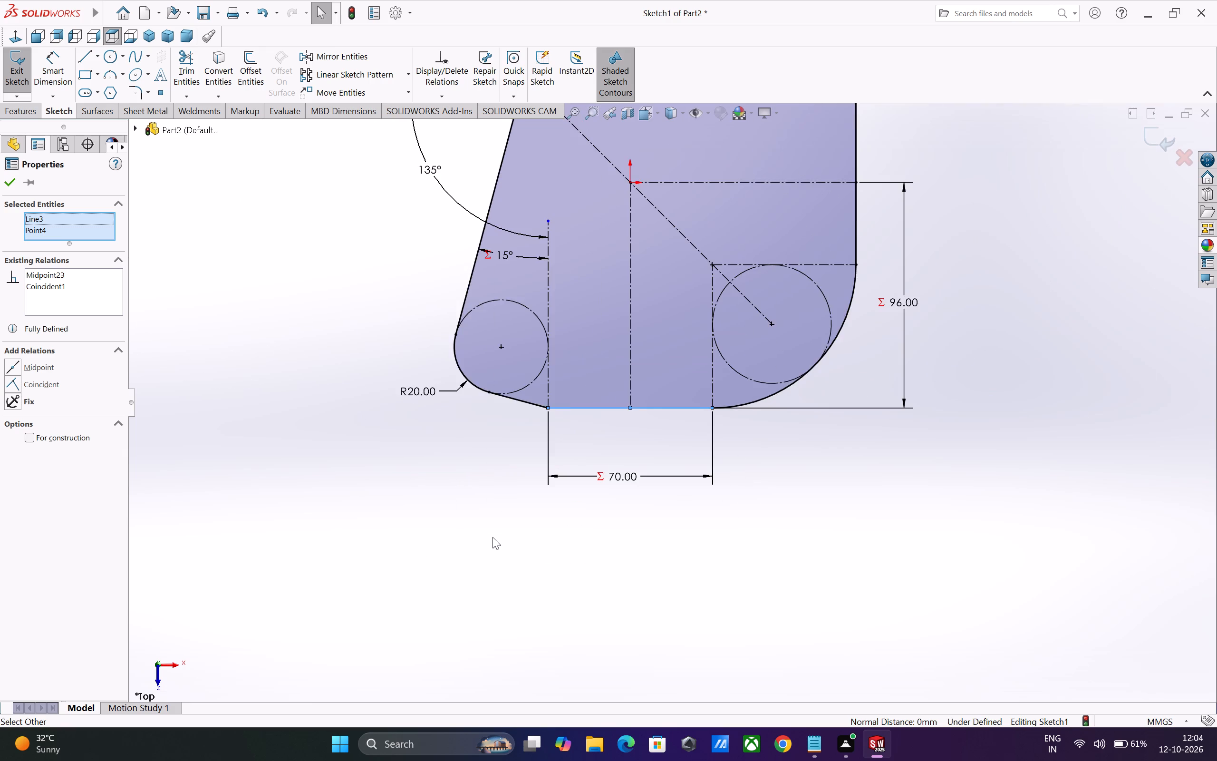
scroll(454, 524, "up", 2)
scroll(441, 410, "up", 3)
scroll(494, 292, "down", 1)
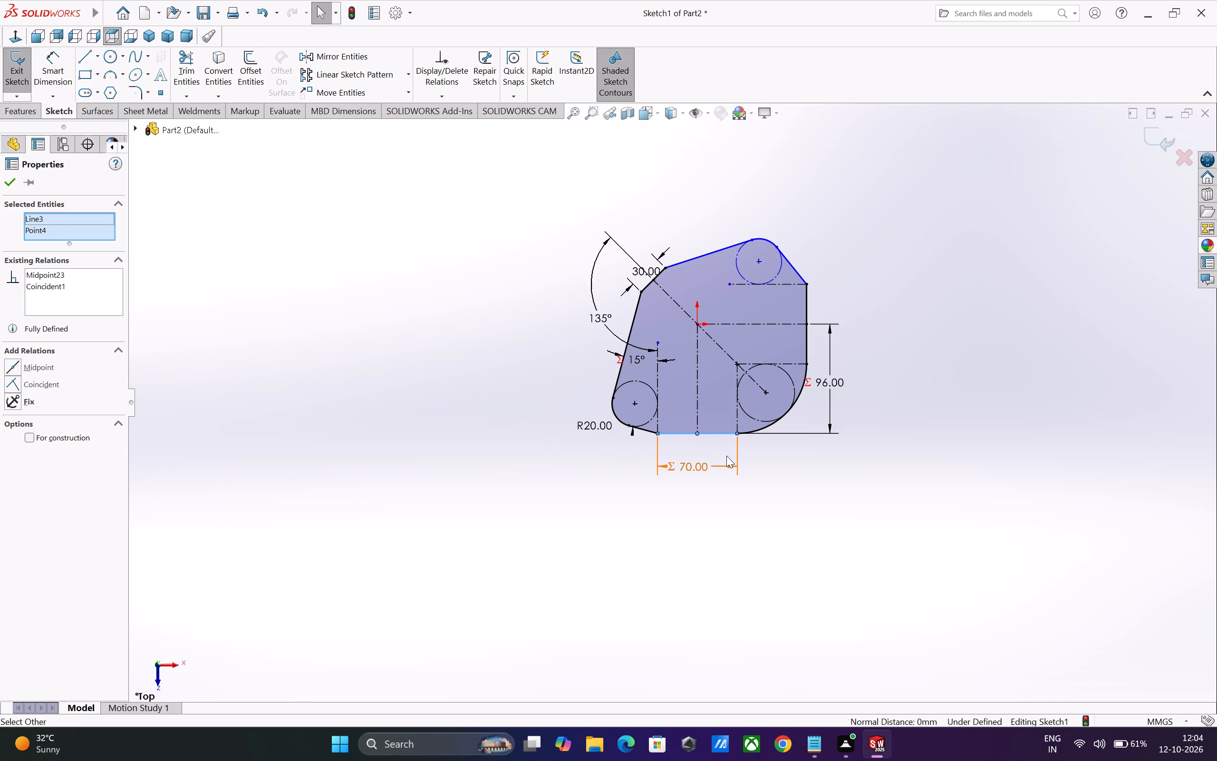
scroll(631, 293, "up", 2)
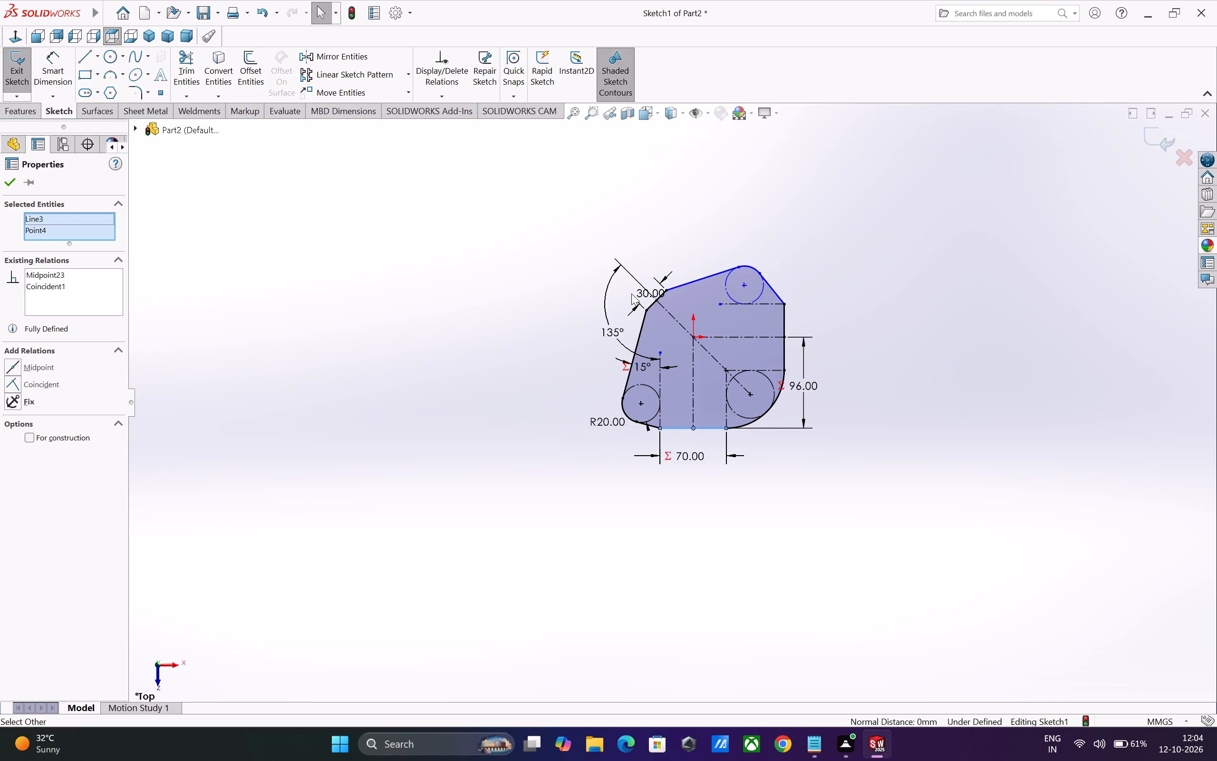
scroll(710, 286, "down", 1)
scroll(742, 332, "down", 2)
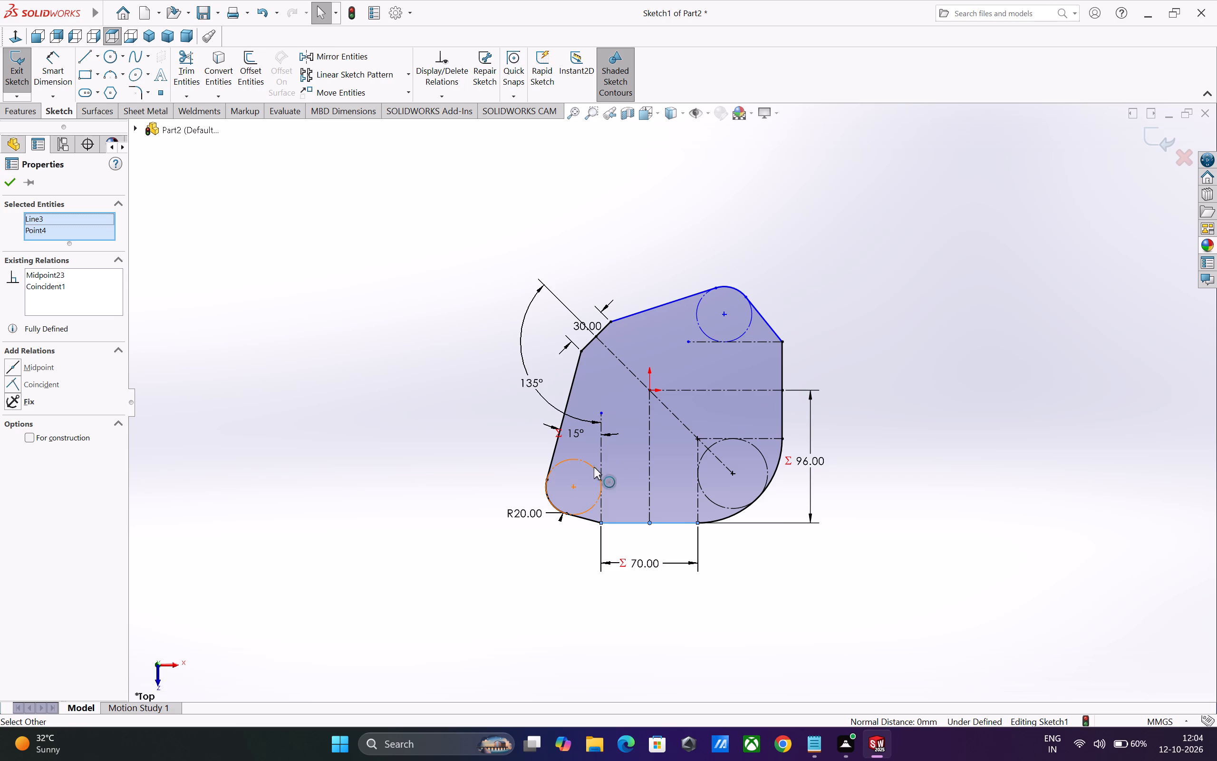
scroll(594, 468, "down", 1)
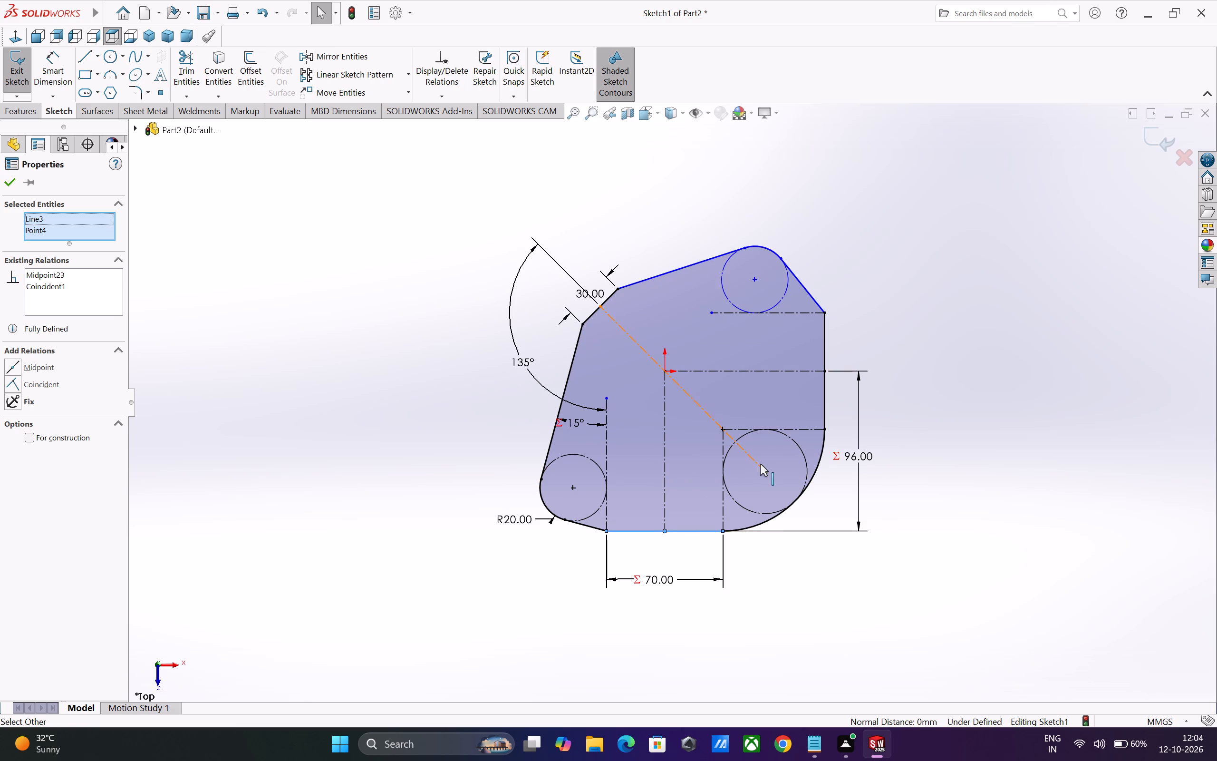
Dimension the angle between the sloped top edge and the upper horizontal construction line, and link it to global variable F, 15°.
left_click(54, 85)
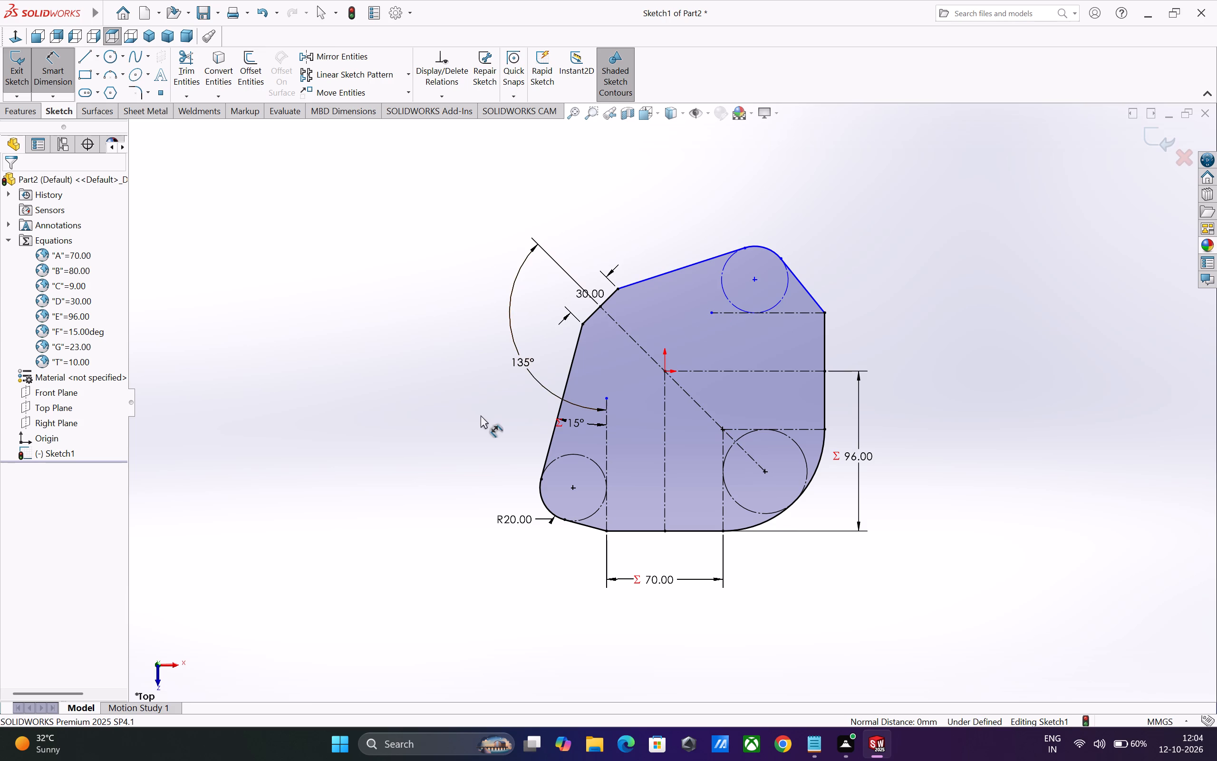
scroll(564, 369, "up", 2)
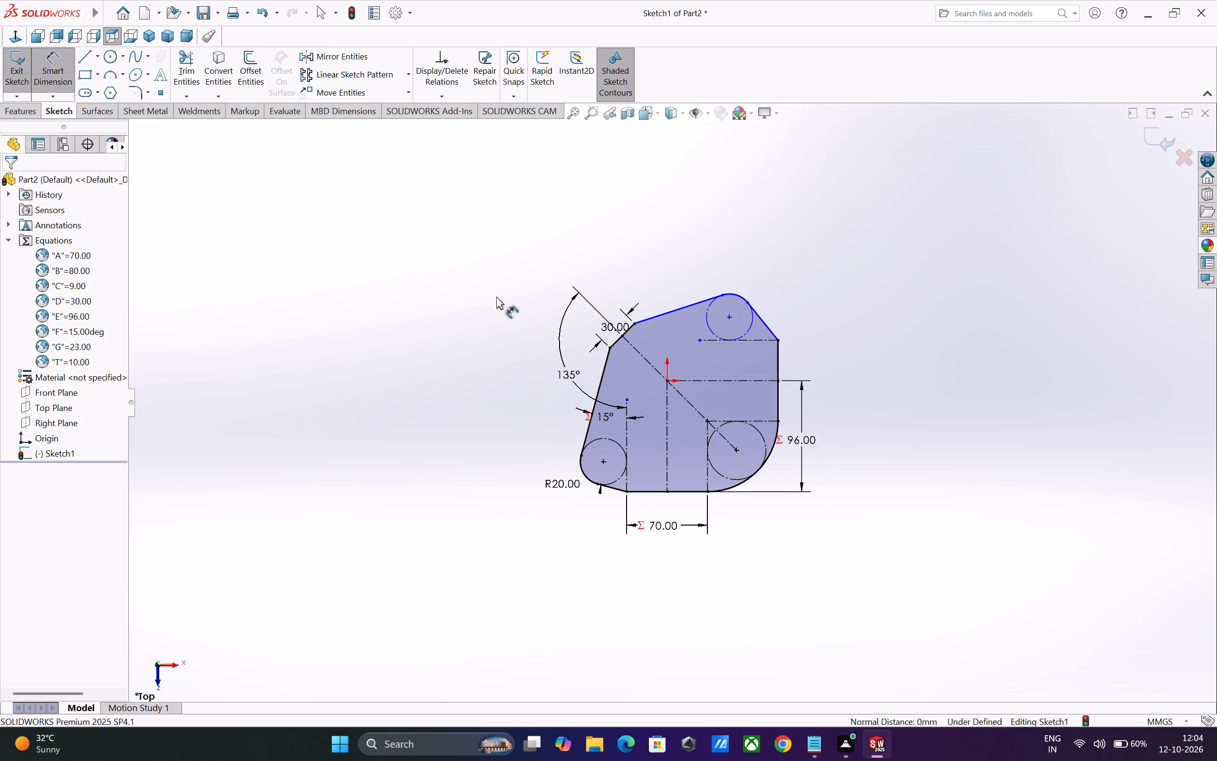
scroll(697, 390, "down", 4)
scroll(642, 435, "up", 1)
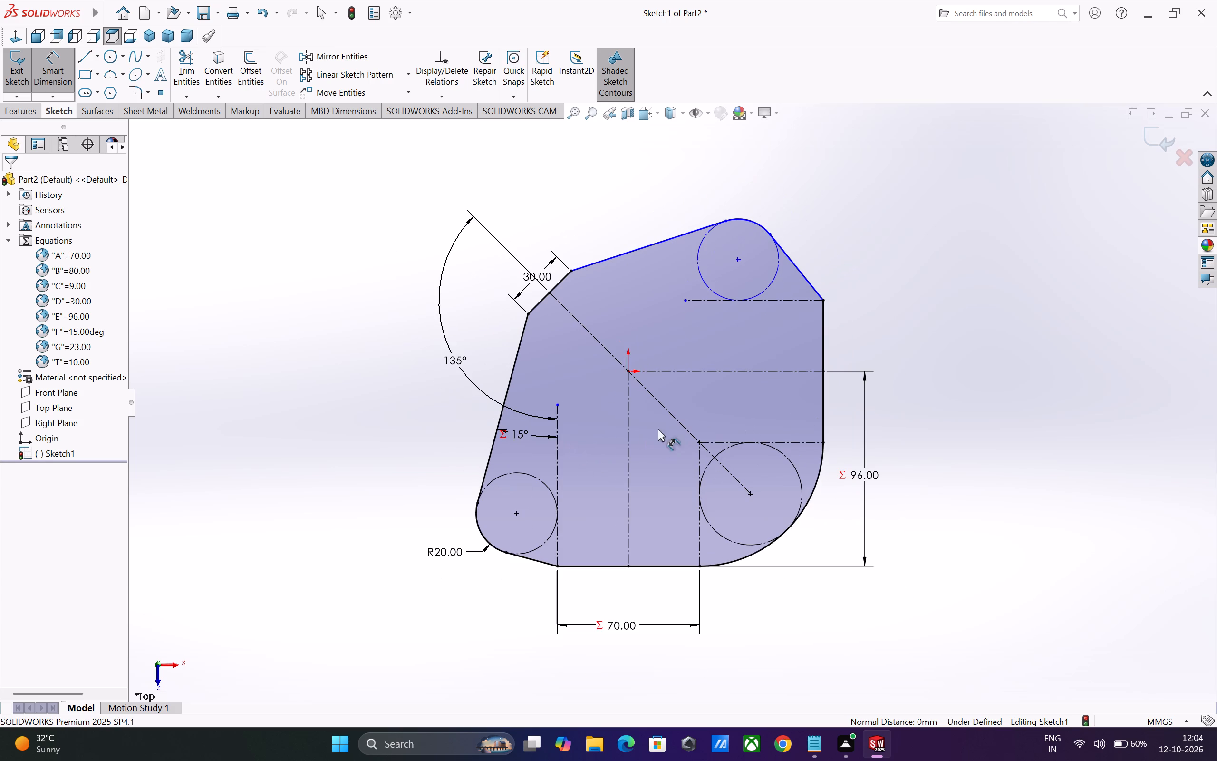
scroll(655, 336, "up", 1)
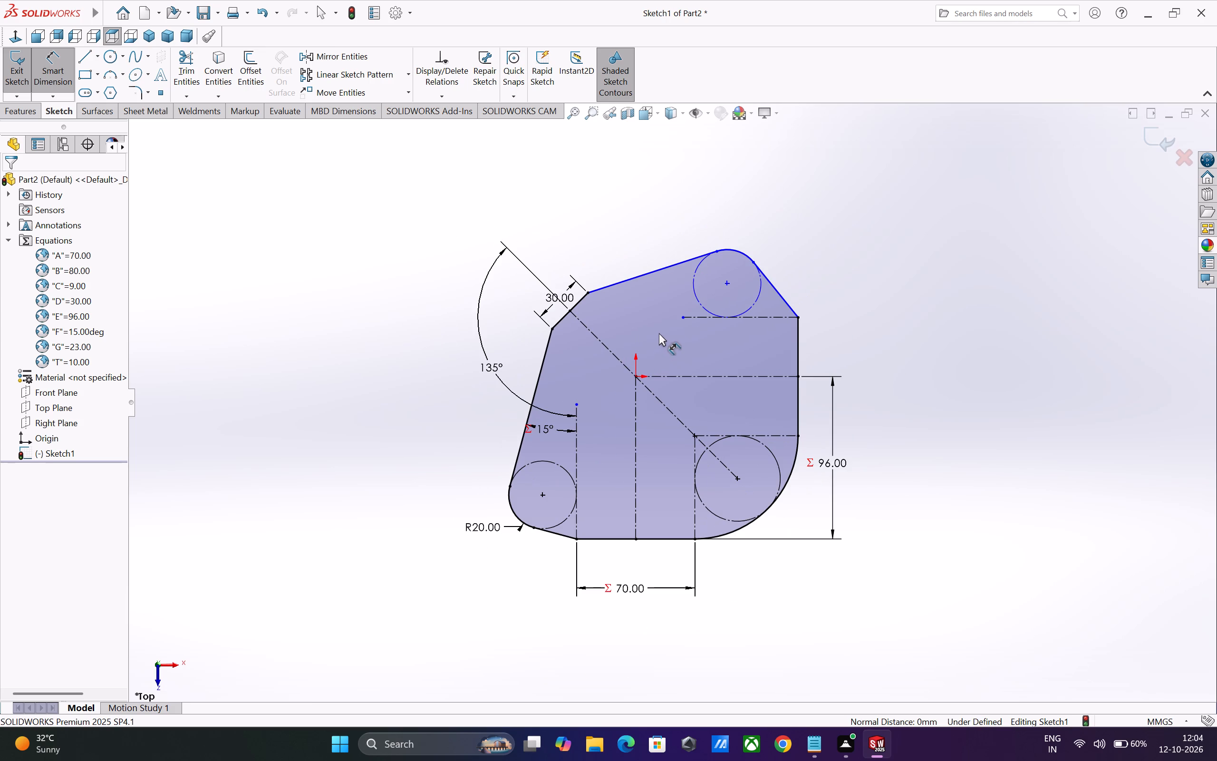
scroll(659, 333, "down", 2)
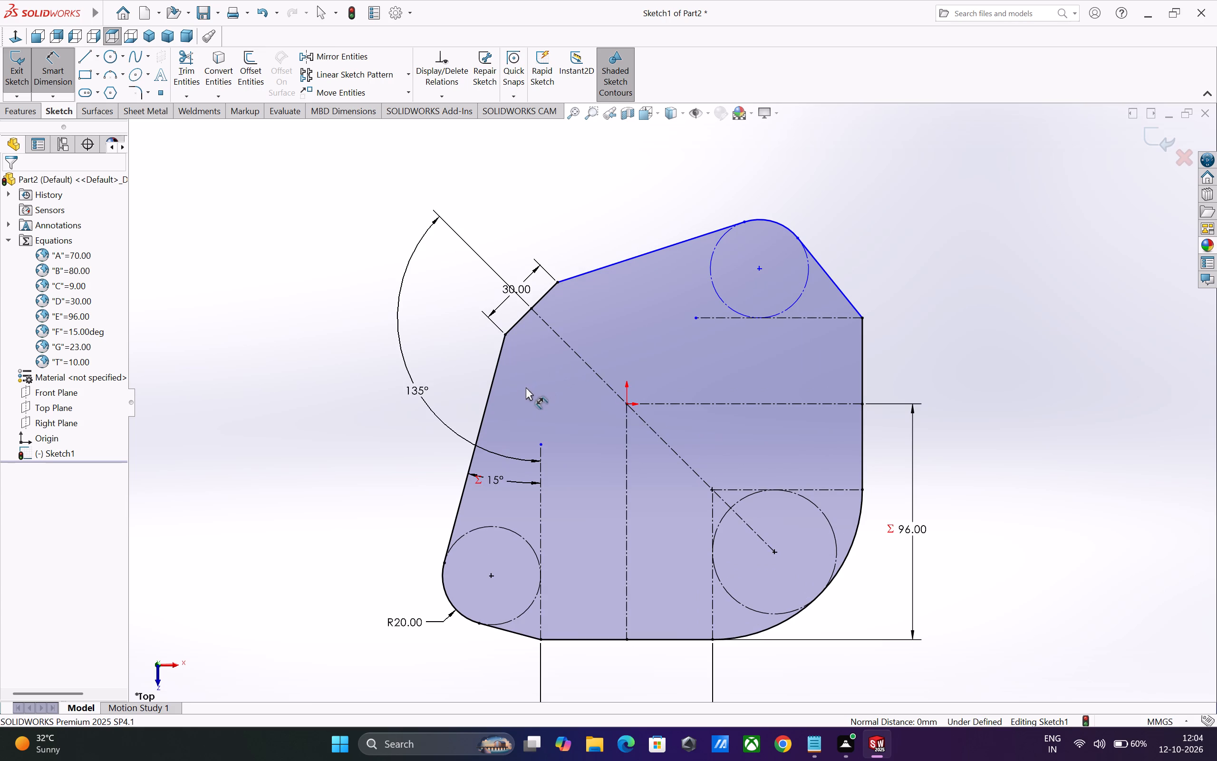
scroll(629, 314, "up", 3)
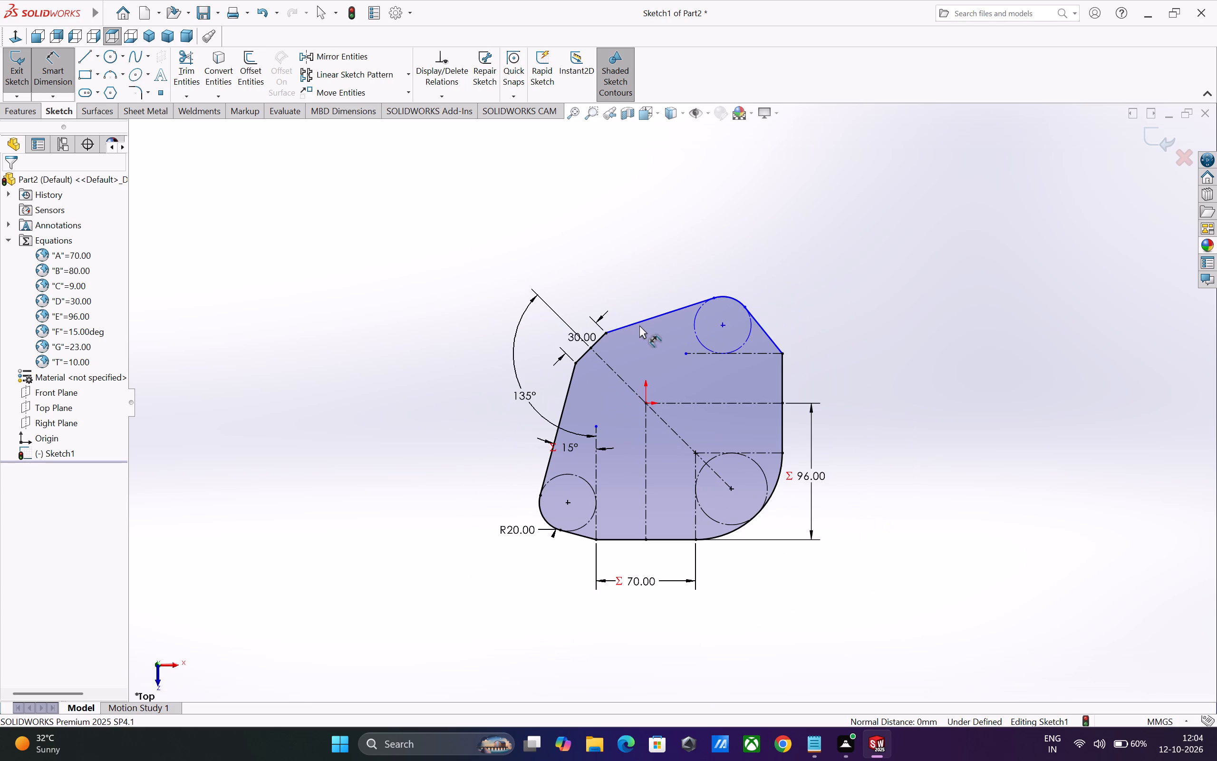
scroll(652, 335, "down", 1)
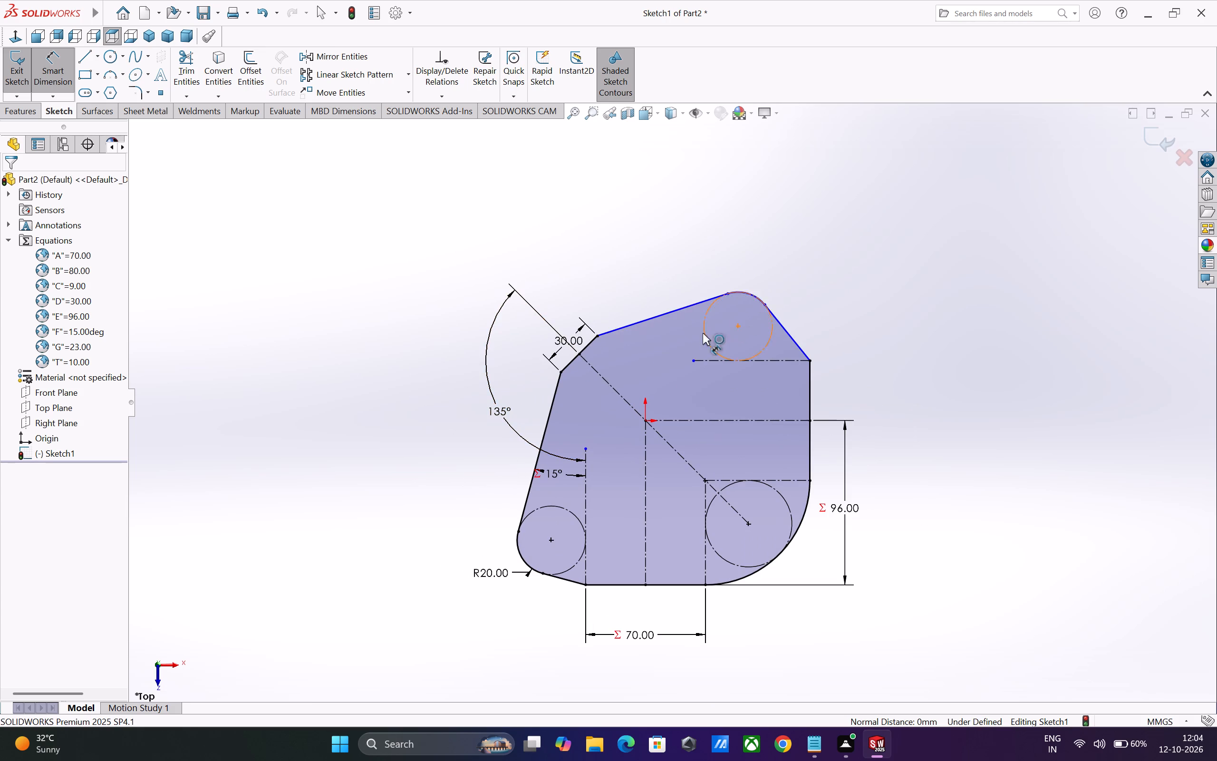
scroll(698, 334, "up", 2)
scroll(644, 304, "down", 3)
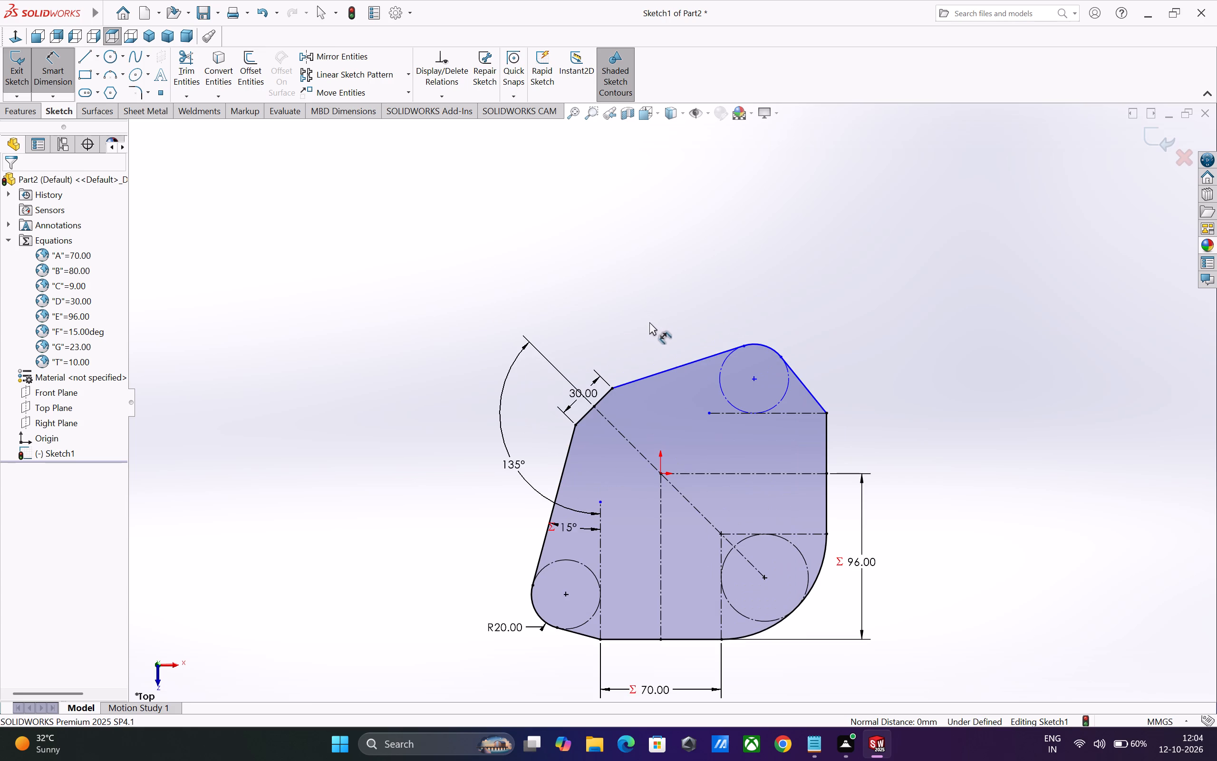
scroll(650, 323, "up", 1)
scroll(679, 352, "up", 1)
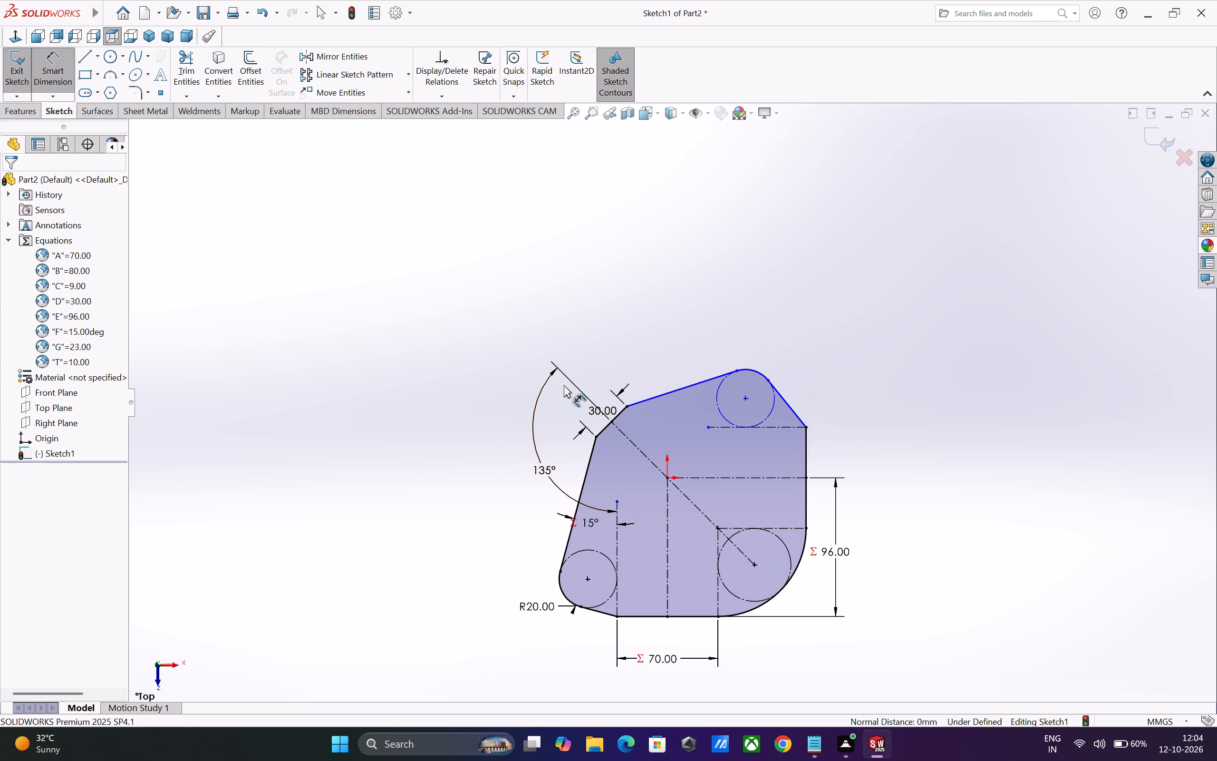
left_click(664, 392)
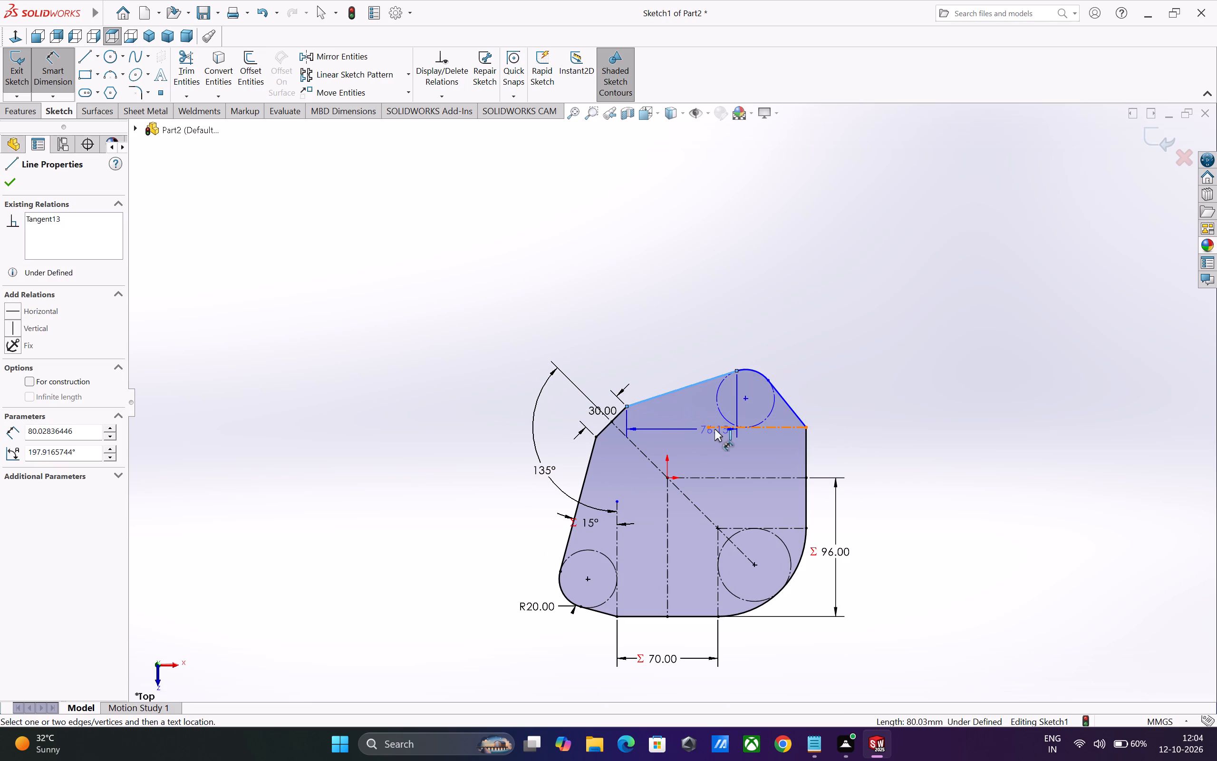
left_click(716, 425)
left_click(694, 413)
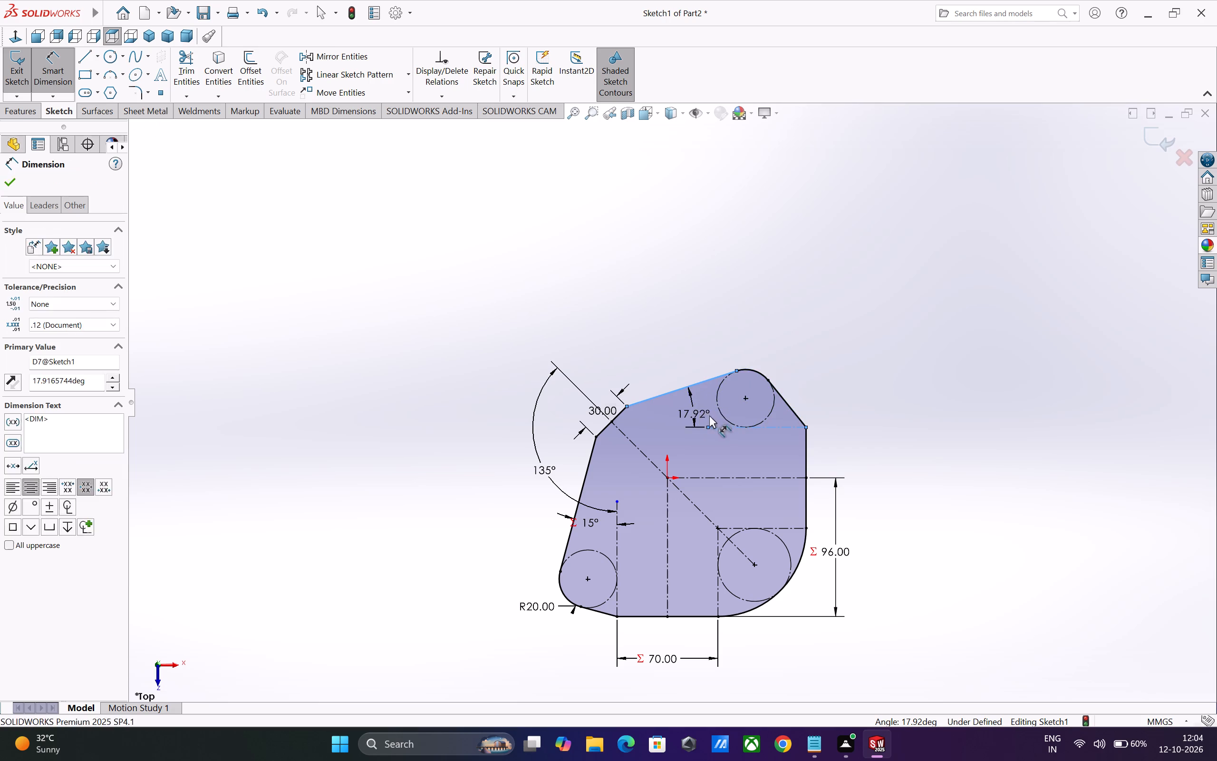
key("equal")
left_click(729, 455)
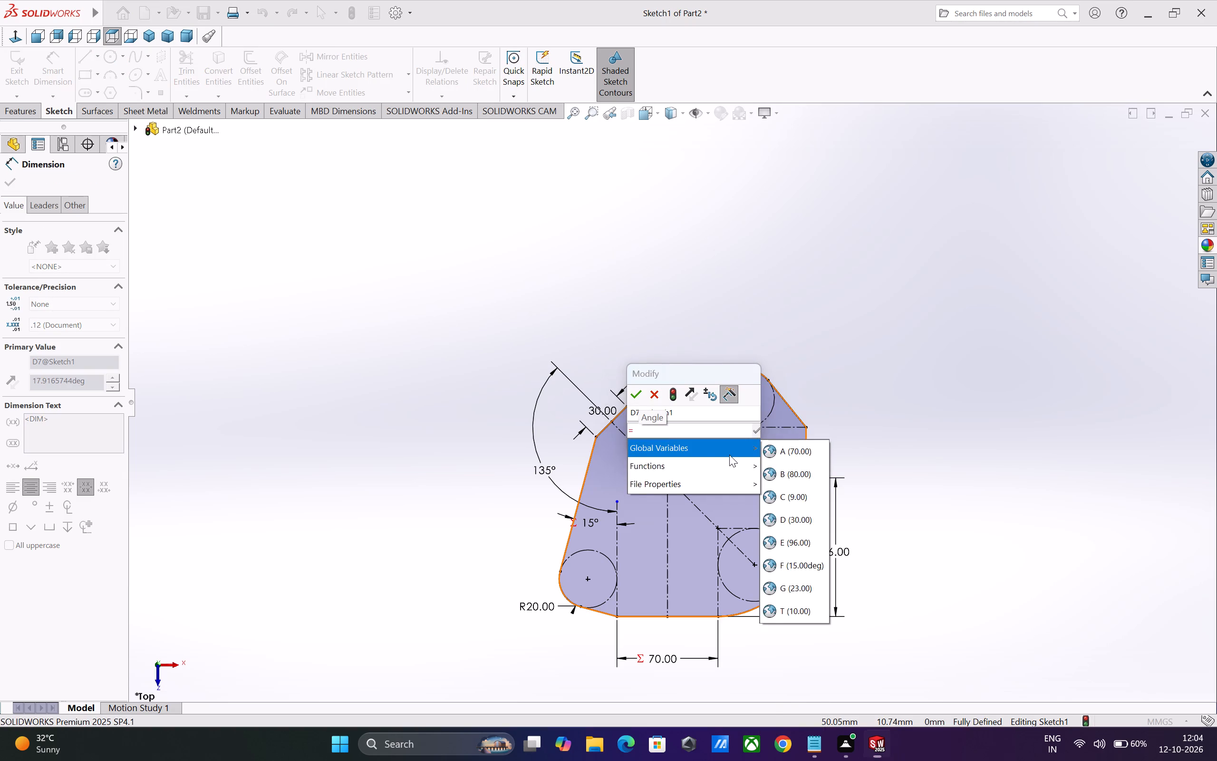
left_click(779, 569)
left_click(641, 403)
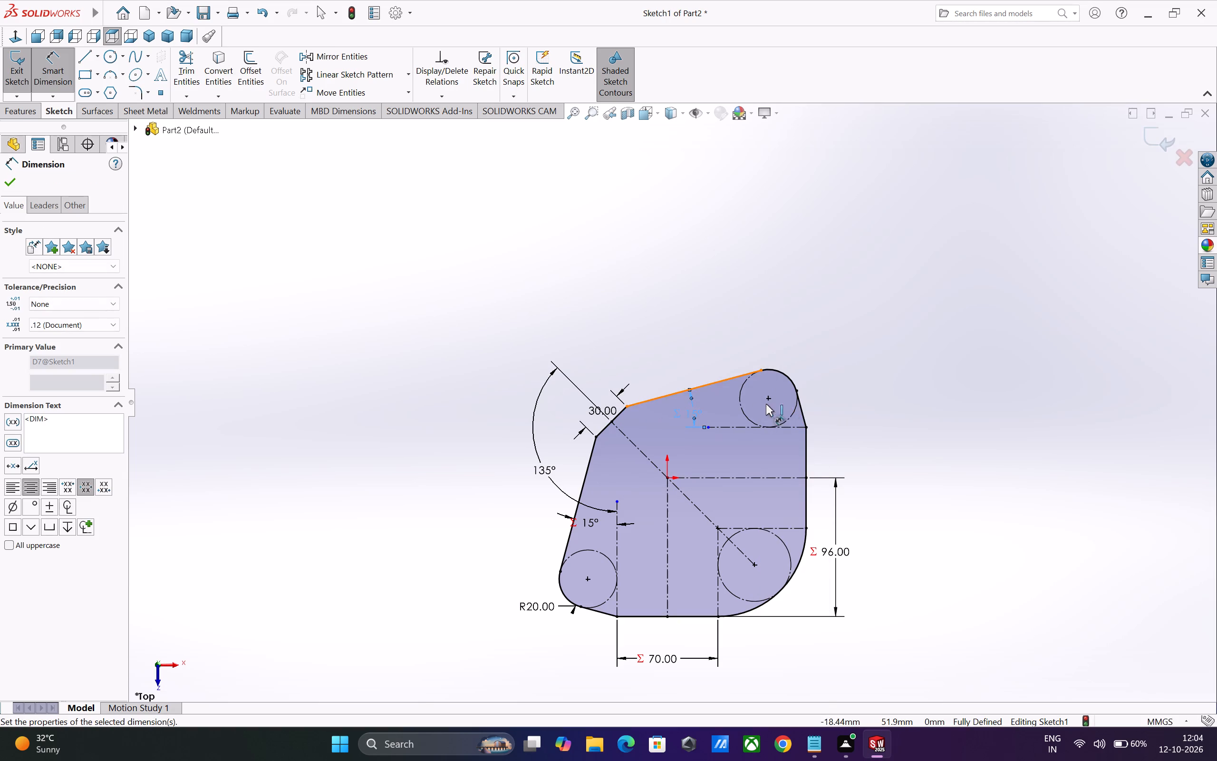
Examine the complete profile and its dimensions, including the new angle at the sloped top edge.
scroll(751, 427, "up", 3)
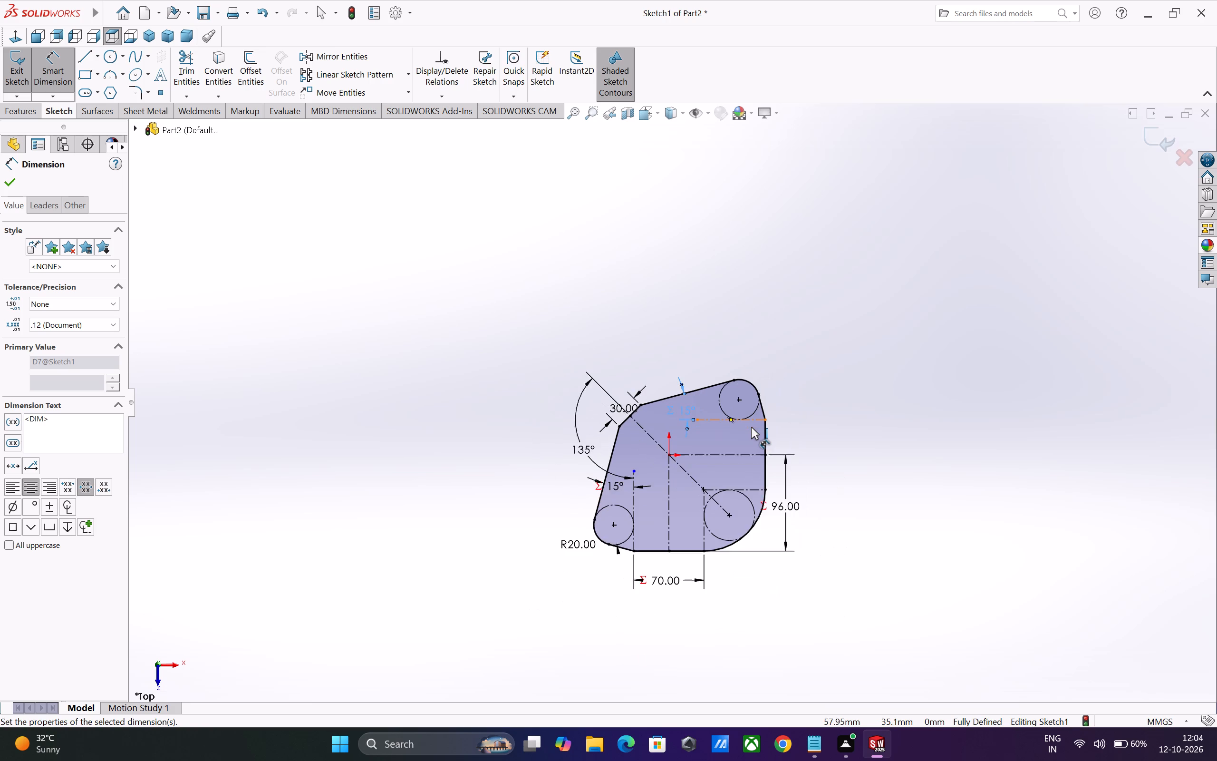
scroll(751, 427, "up", 1)
scroll(697, 382, "down", 3)
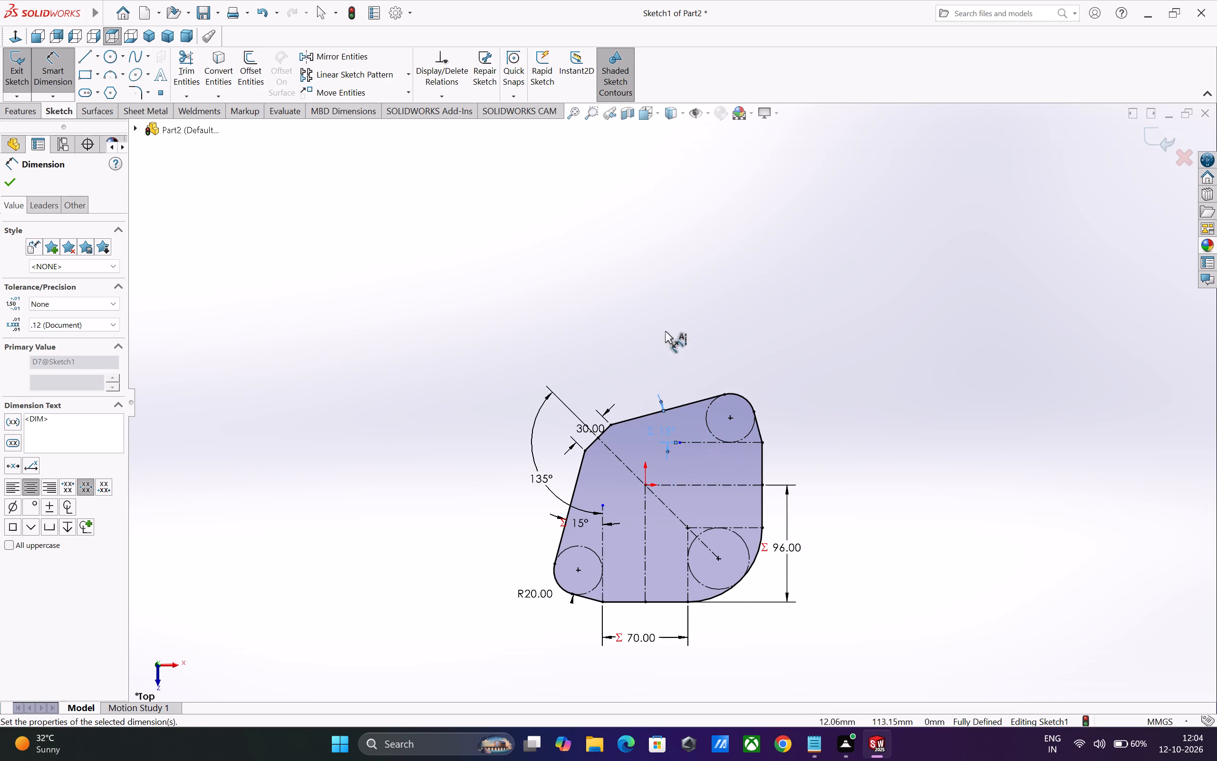
left_click(673, 306)
scroll(800, 430, "up", 1)
scroll(586, 412, "up", 2)
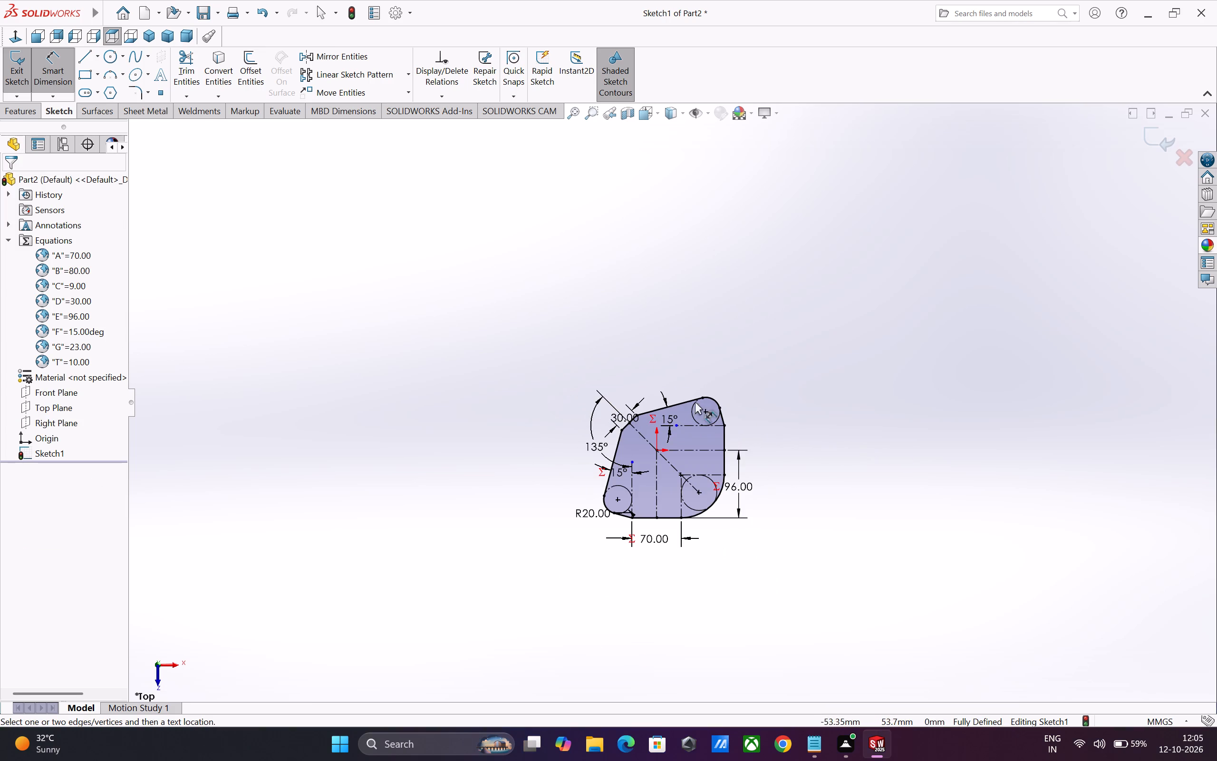
scroll(774, 393, "down", 2)
scroll(753, 439, "down", 1)
scroll(738, 463, "up", 1)
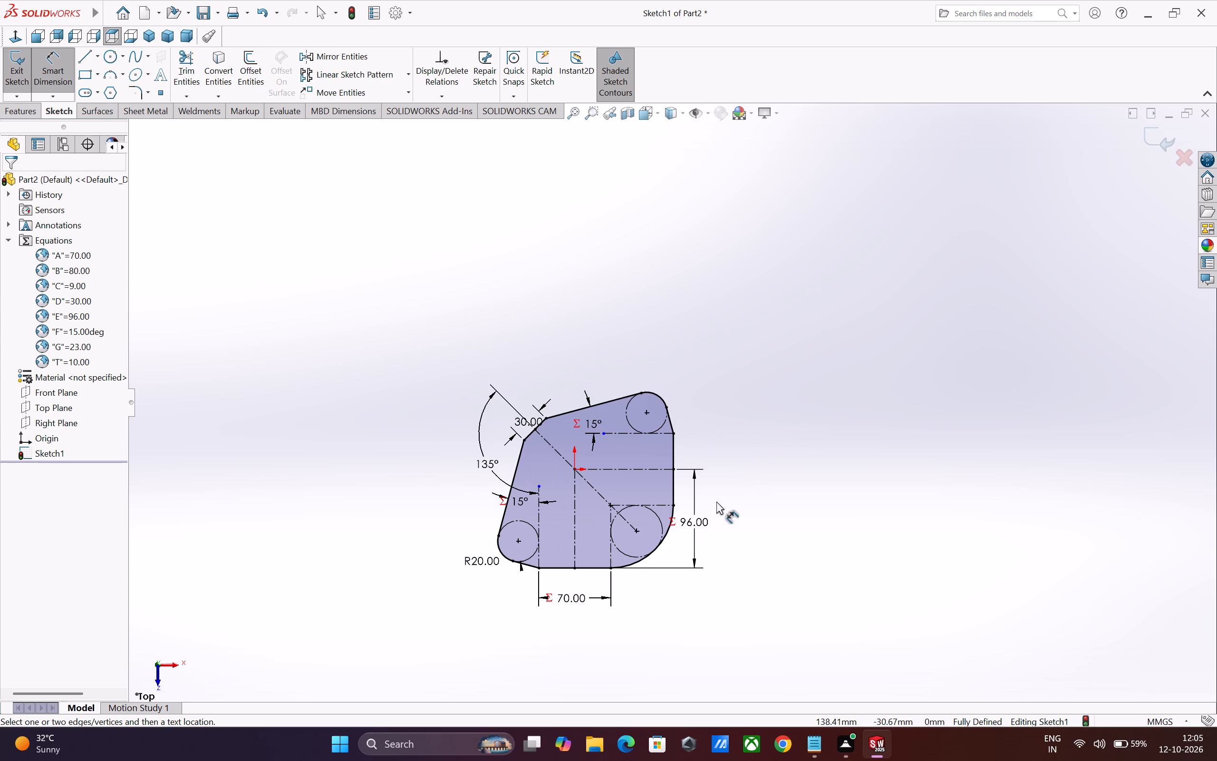
scroll(711, 504, "down", 1)
scroll(650, 444, "down", 1)
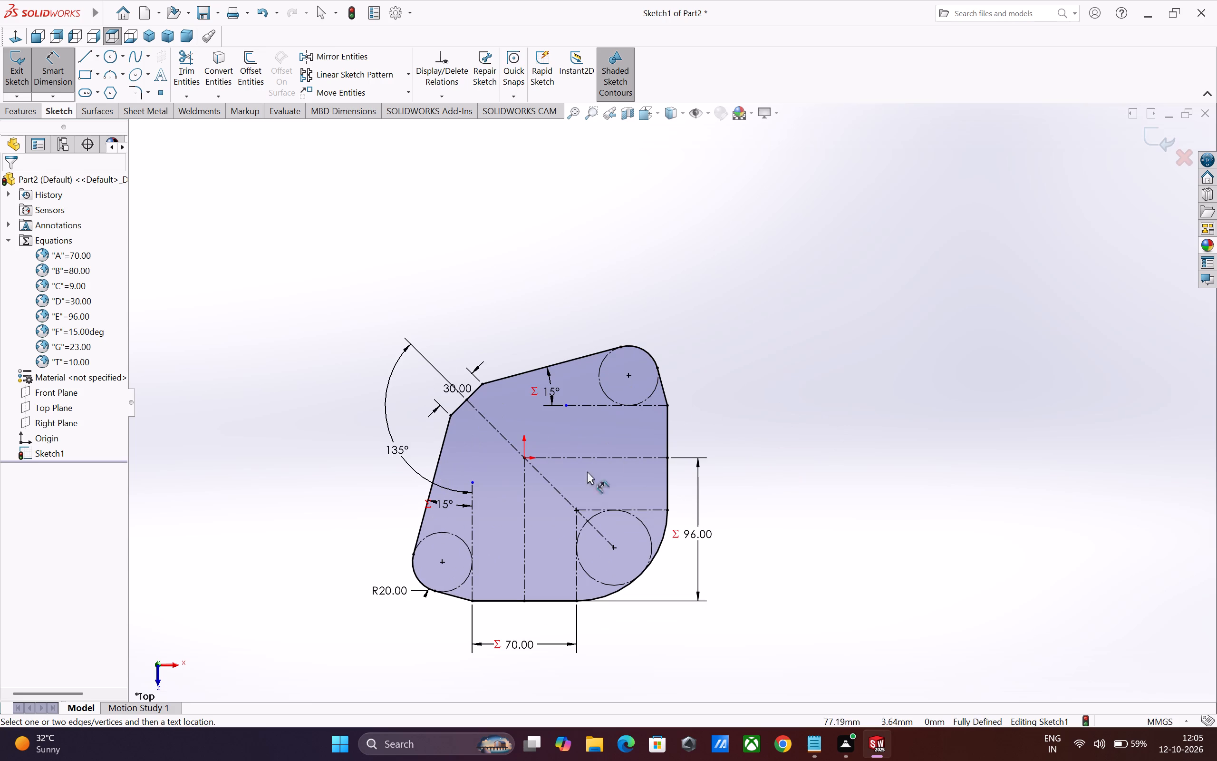
scroll(503, 341, "up", 1)
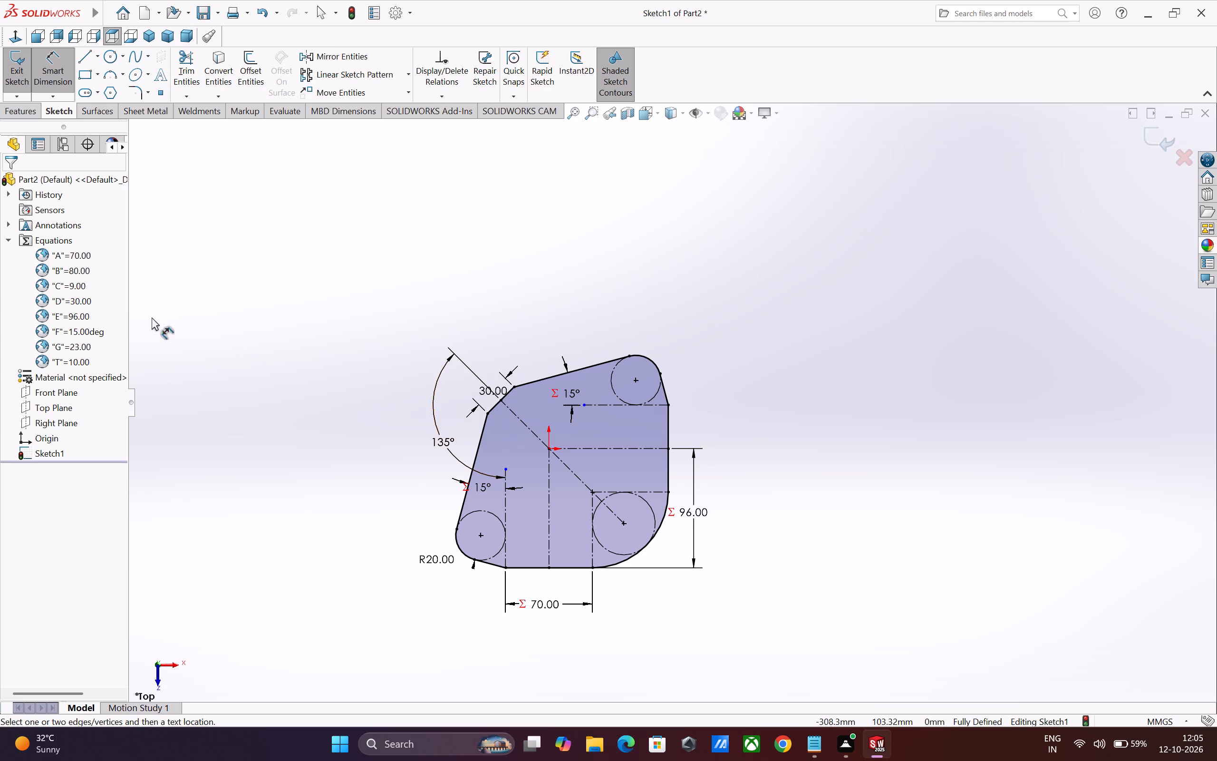
Extrude the base profile with a blind depth linked to global variable C, 9 mm.
left_click(21, 108)
left_click(25, 75)
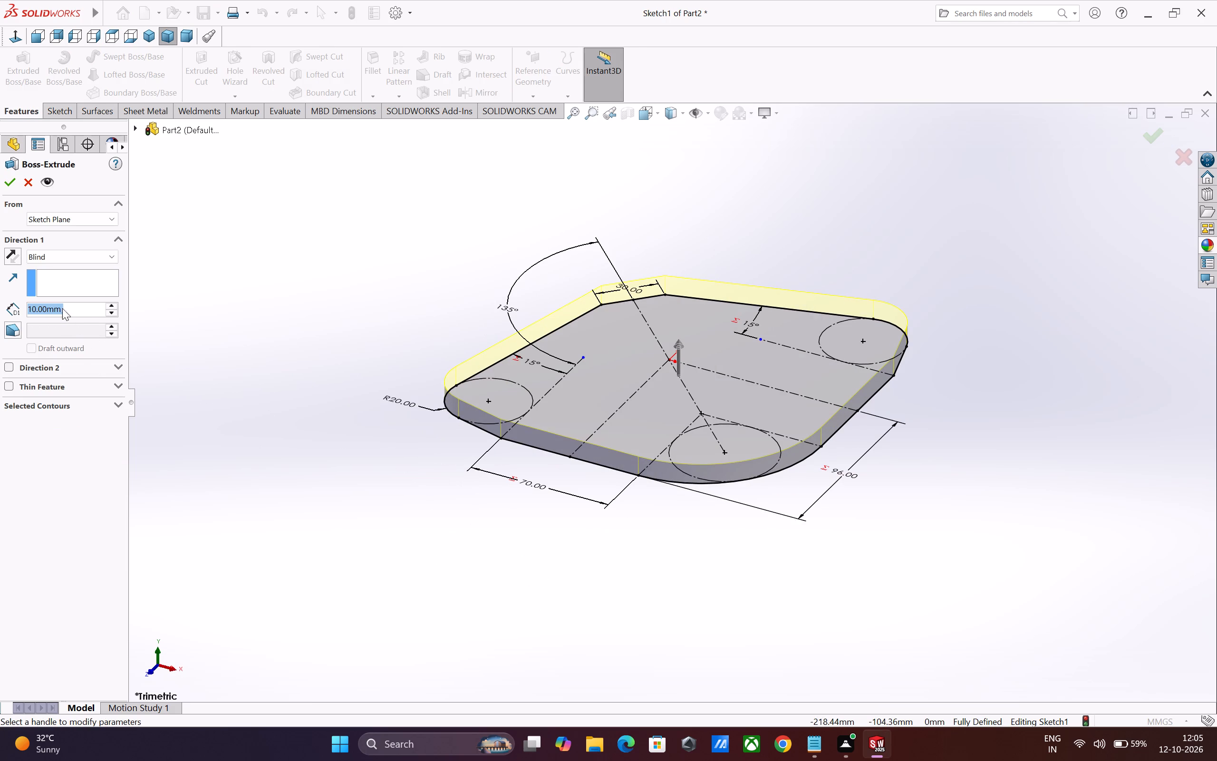
double_click(75, 310)
key("equal")
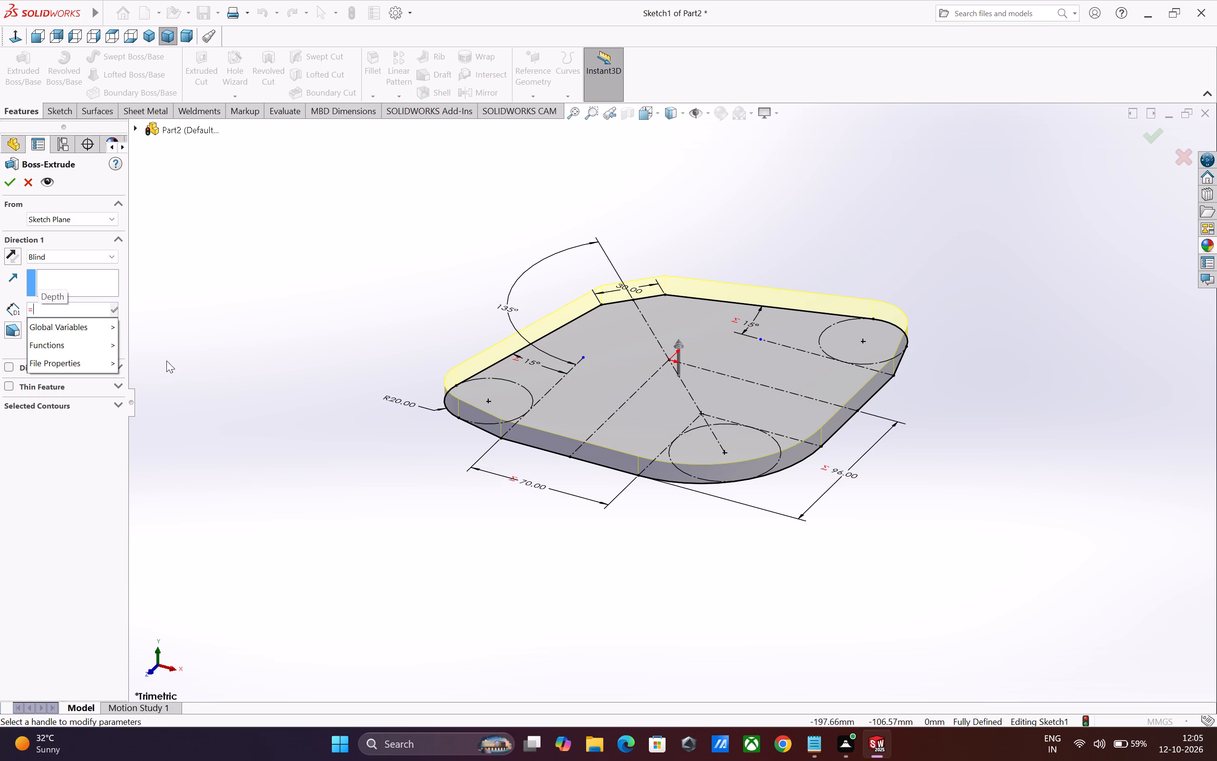
left_click(96, 326)
left_click(142, 376)
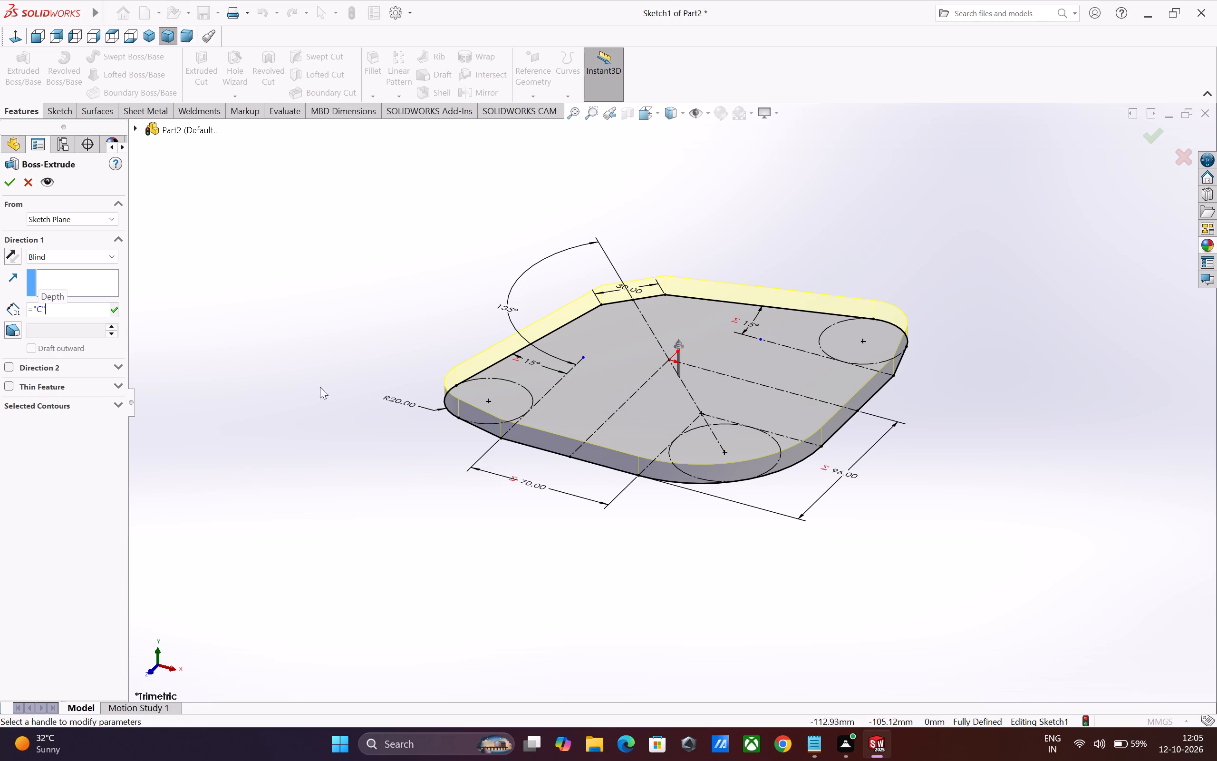
left_click(9, 183)
left_click(275, 390)
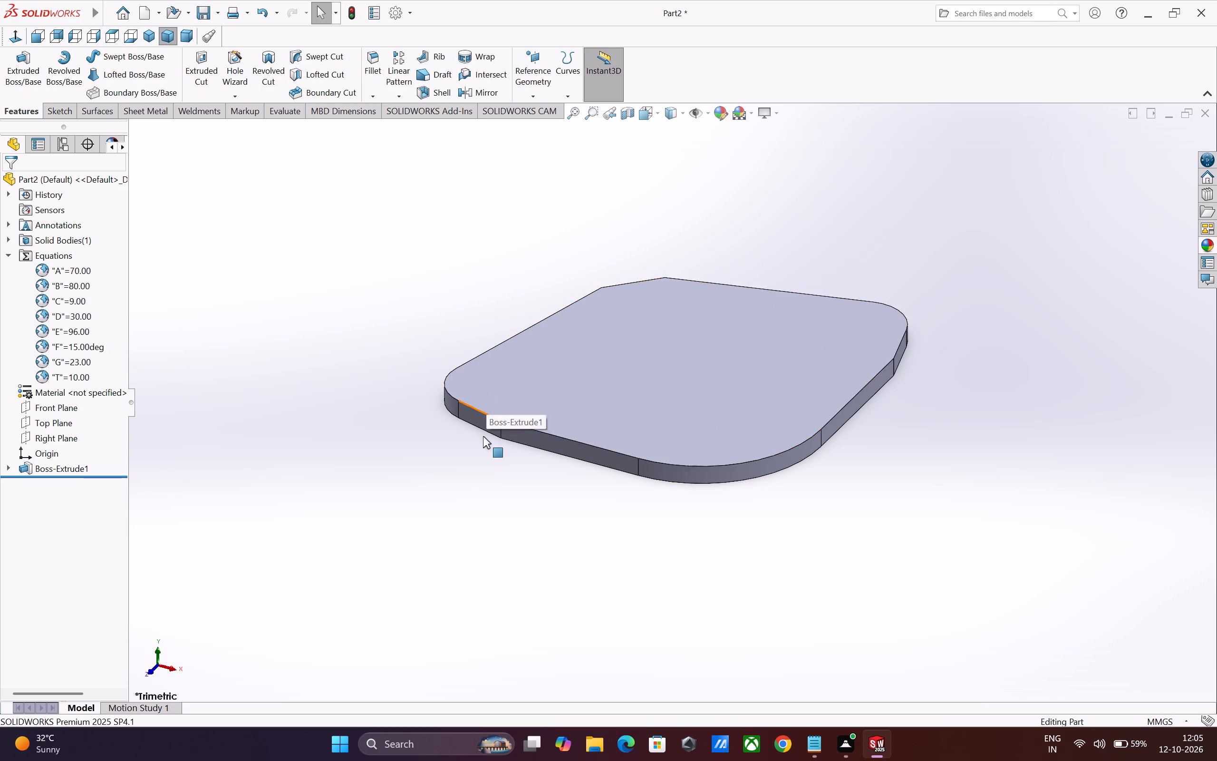
Apply a violet-blue colour, RGB 128, 128, 255, to the whole part.
middle_click_drag(483, 426, 490, 584)
scroll(389, 388, "up", 1)
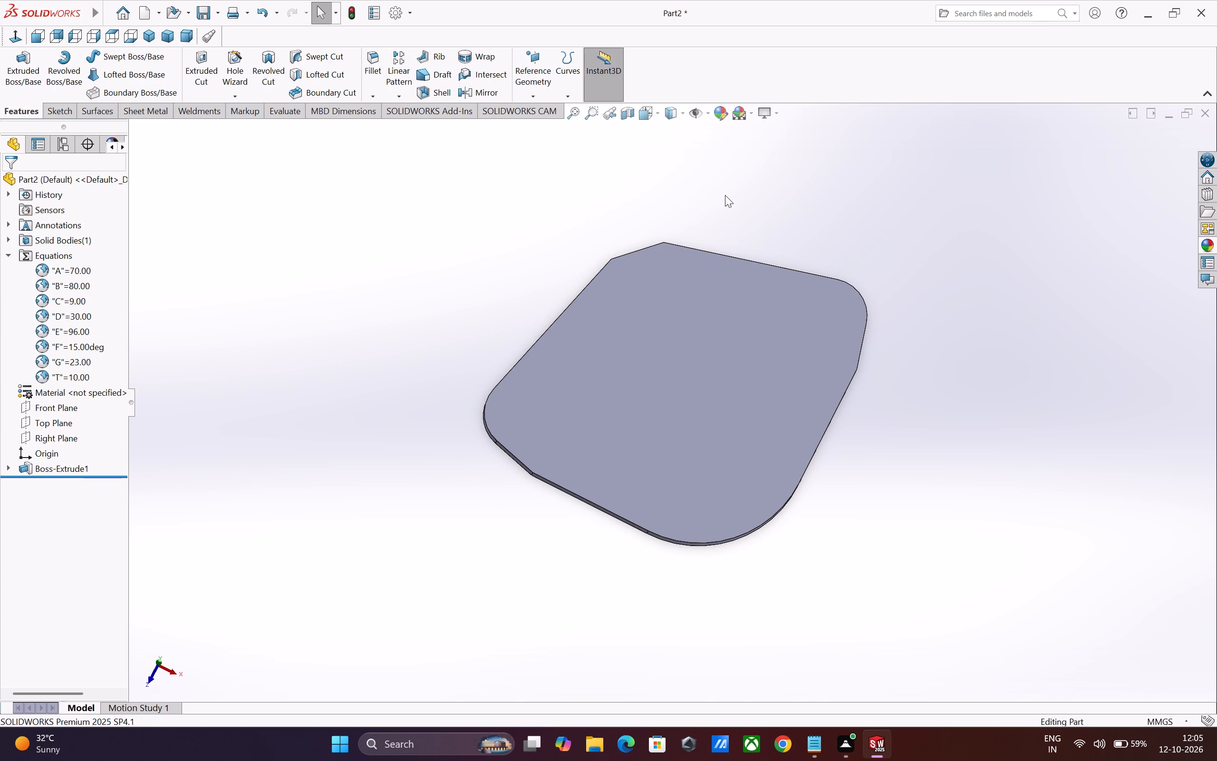
left_click(722, 118)
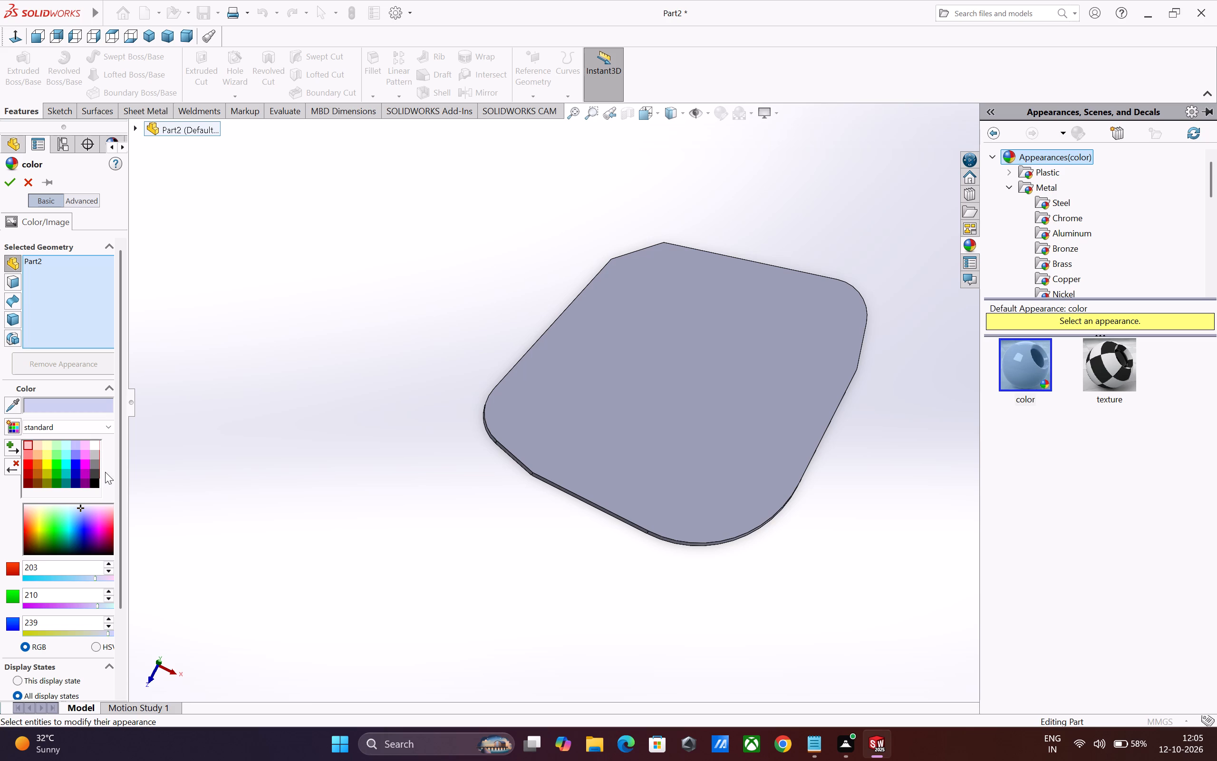
left_click(75, 455)
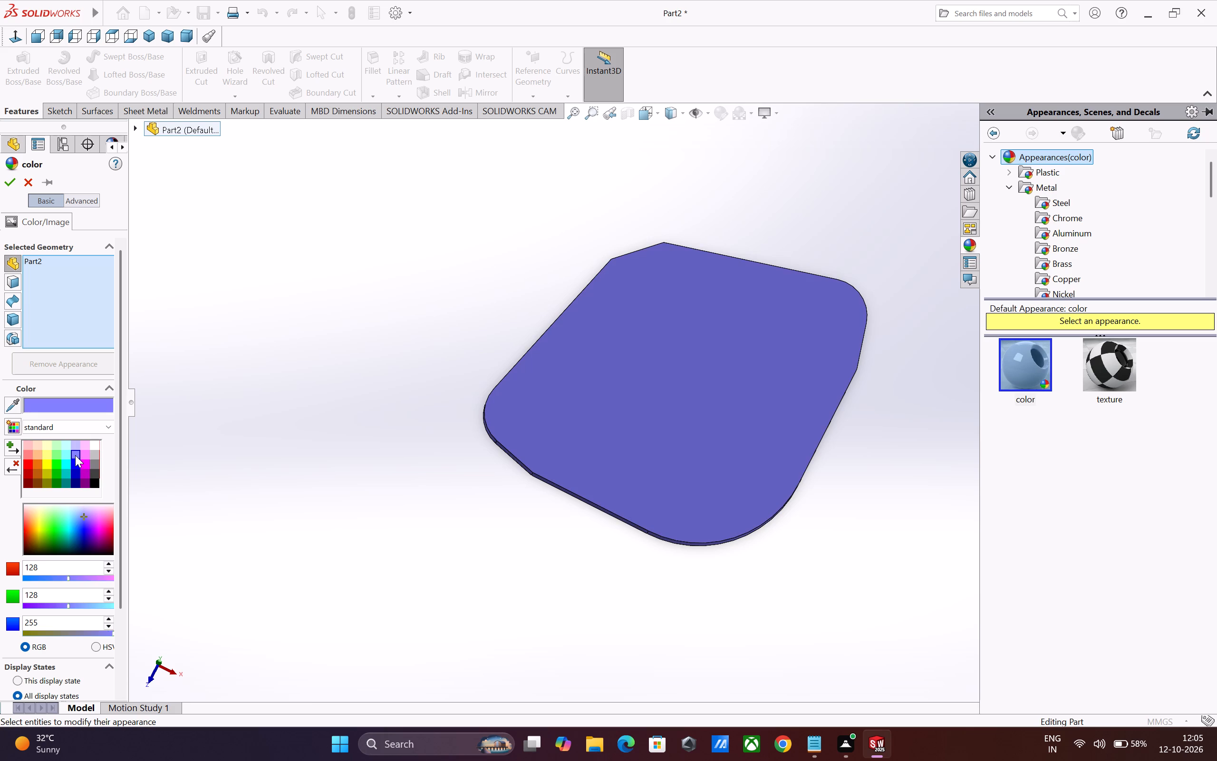
left_click(8, 189)
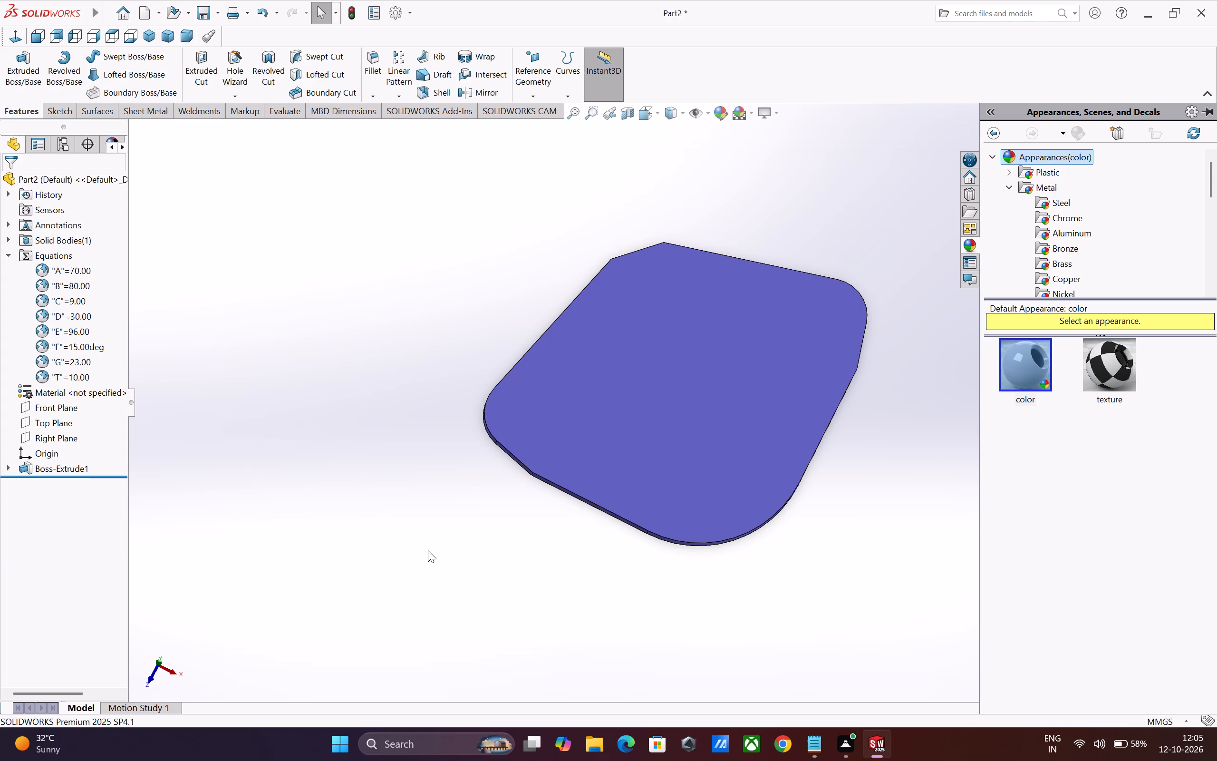
Examine the coloured plate's shape and edges from several angles.
middle_click_drag(428, 550, 427, 504)
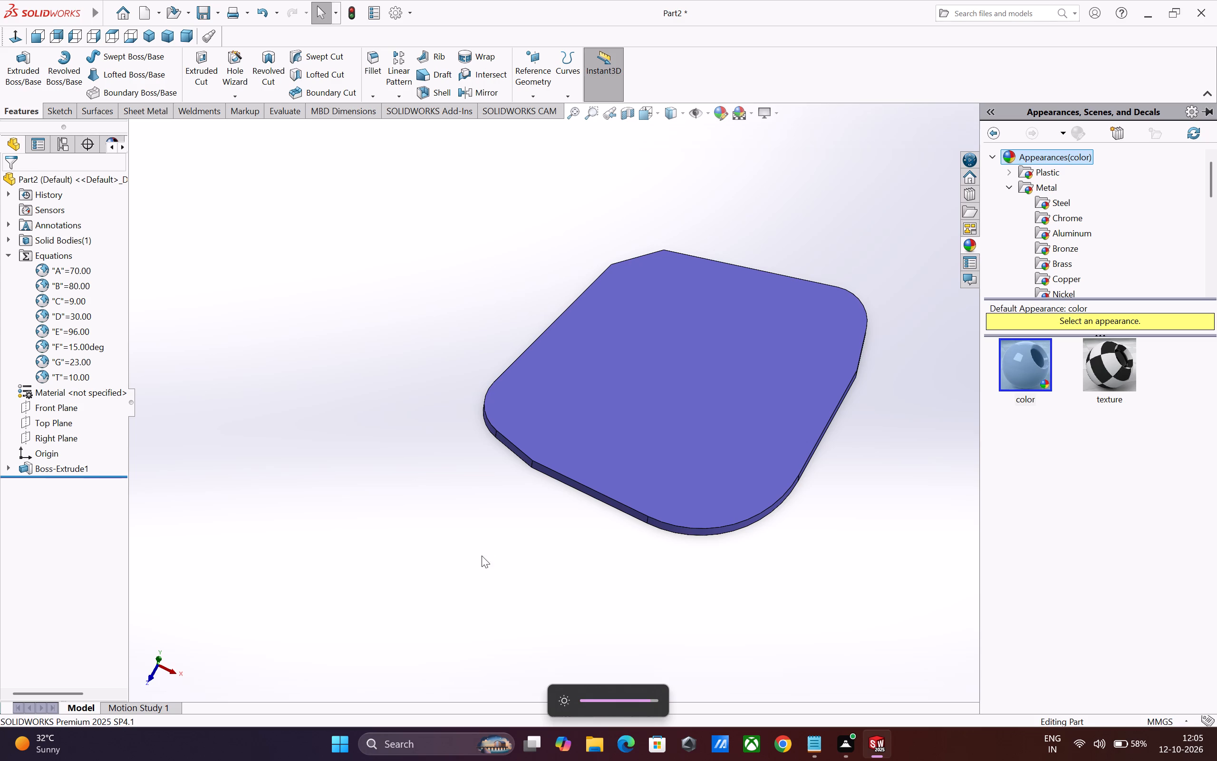
scroll(488, 532, "up", 1)
scroll(478, 488, "up", 2)
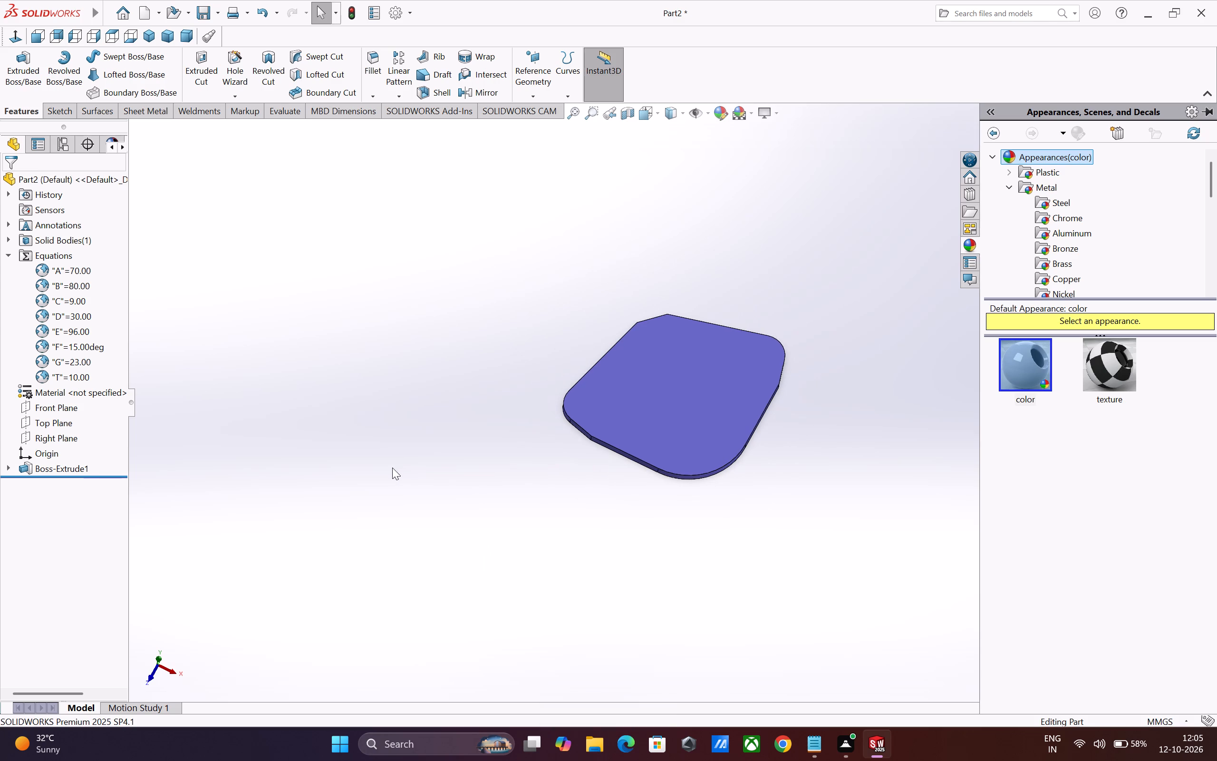
scroll(678, 438, "down", 4)
middle_click_drag(694, 429, 541, 454)
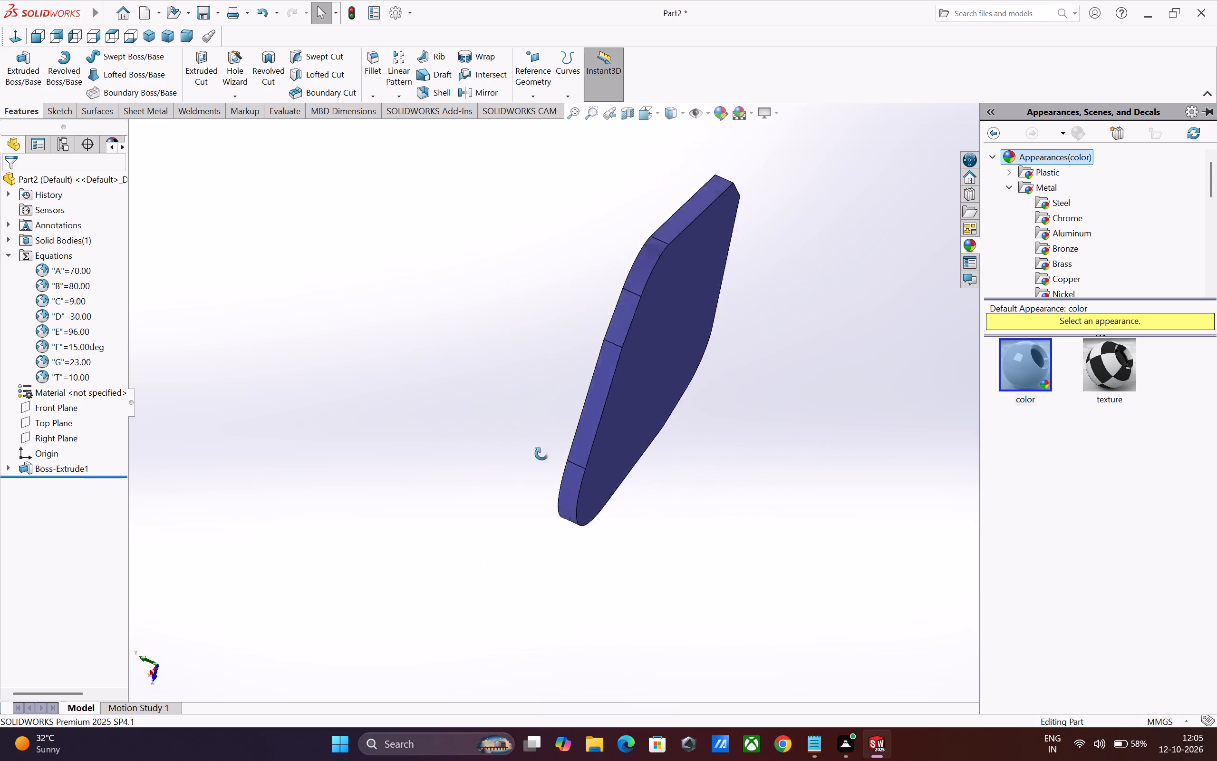
middle_click_drag(541, 454, 681, 523)
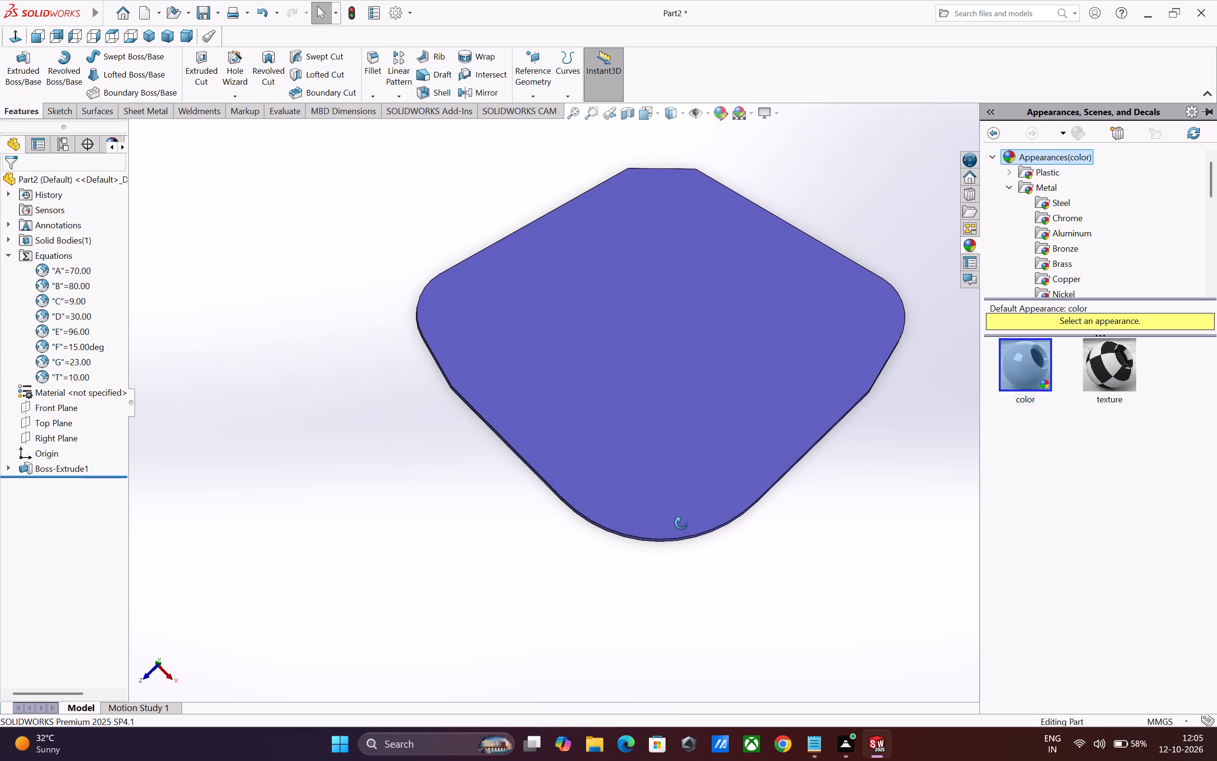
middle_click_drag(681, 523, 679, 533)
scroll(677, 535, "up", 4)
scroll(673, 392, "down", 1)
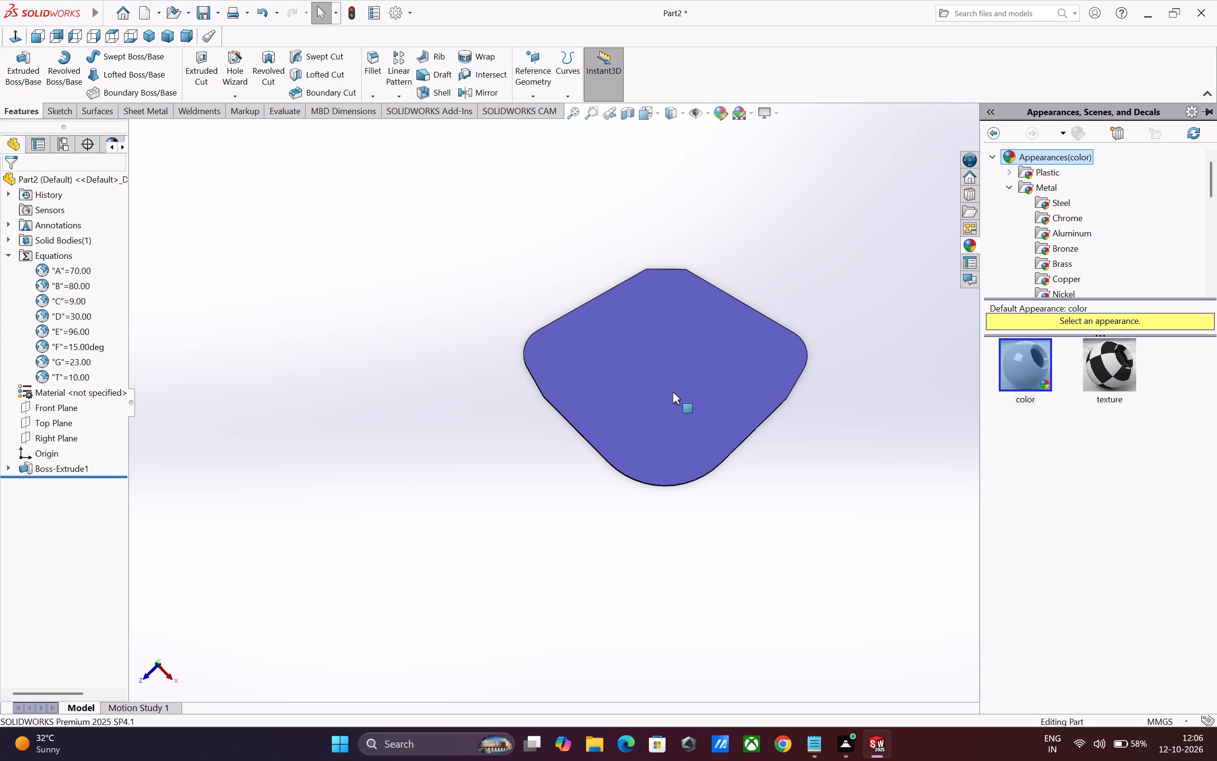
scroll(651, 353, "down", 1)
middle_click_drag(665, 384, 695, 370)
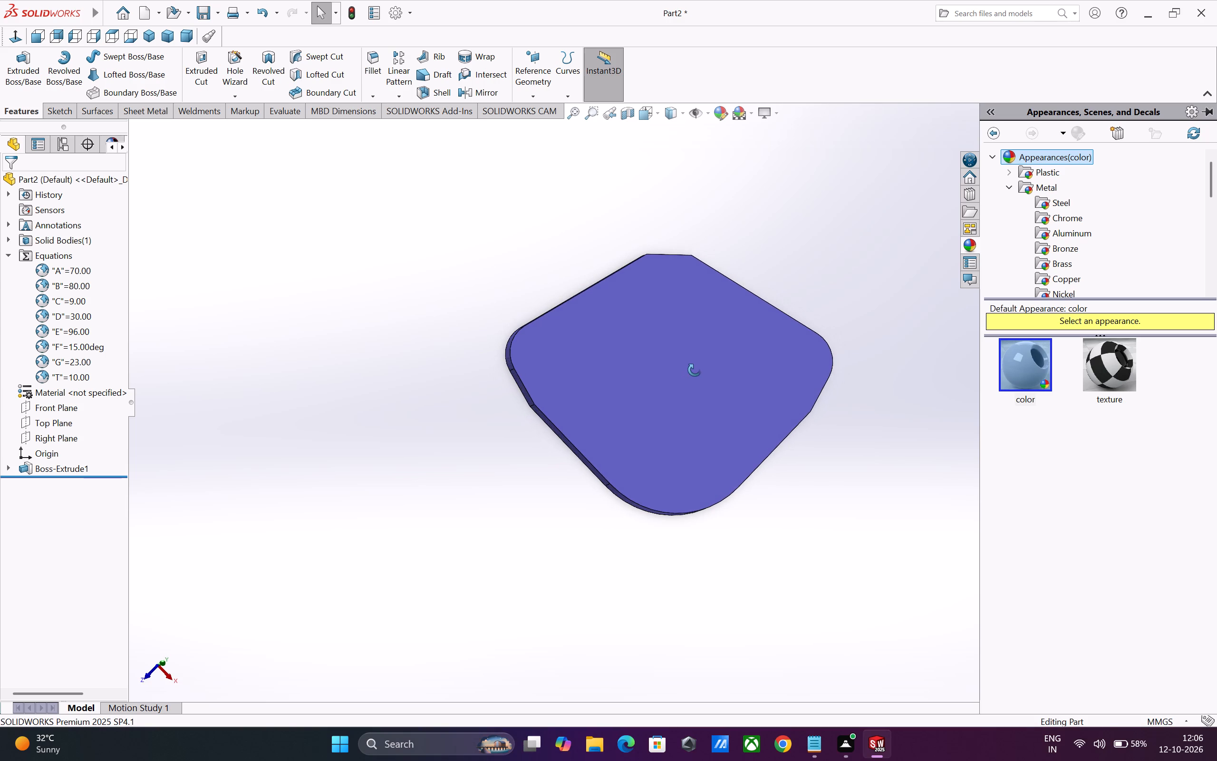
middle_click_drag(695, 370, 683, 377)
scroll(671, 421, "up", 3)
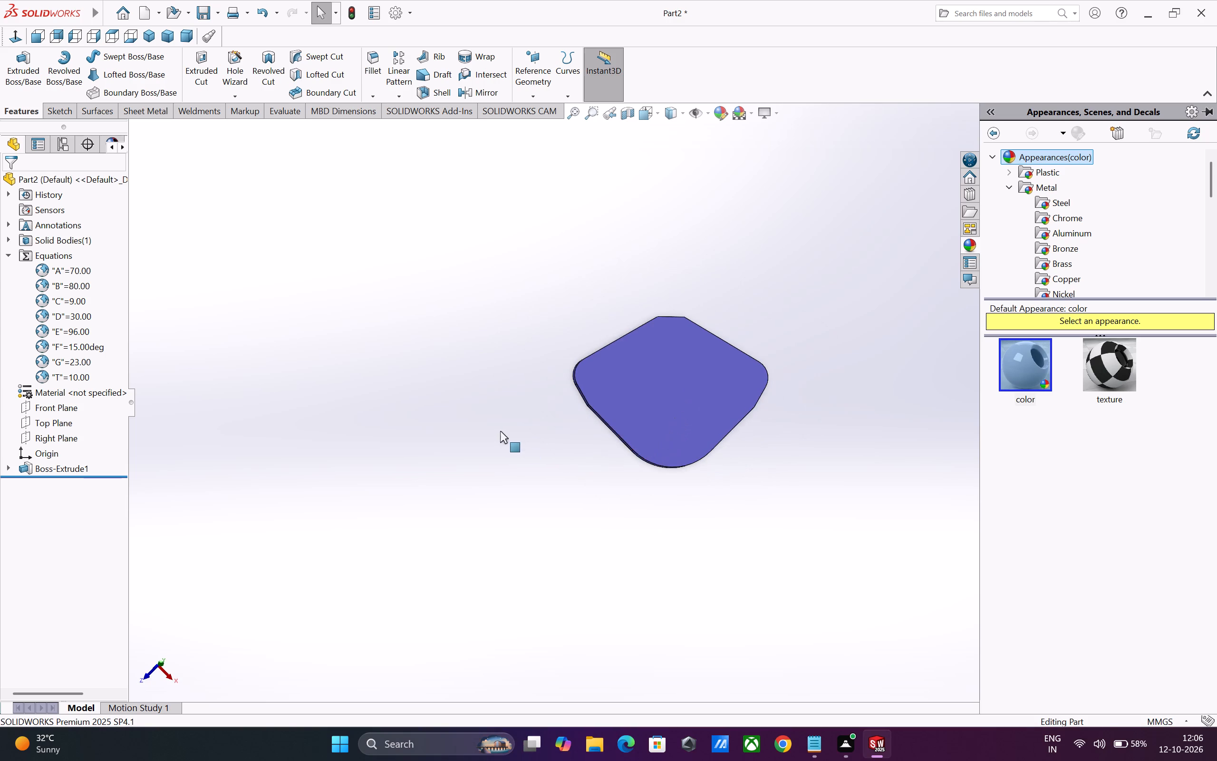
scroll(731, 379, "down", 1)
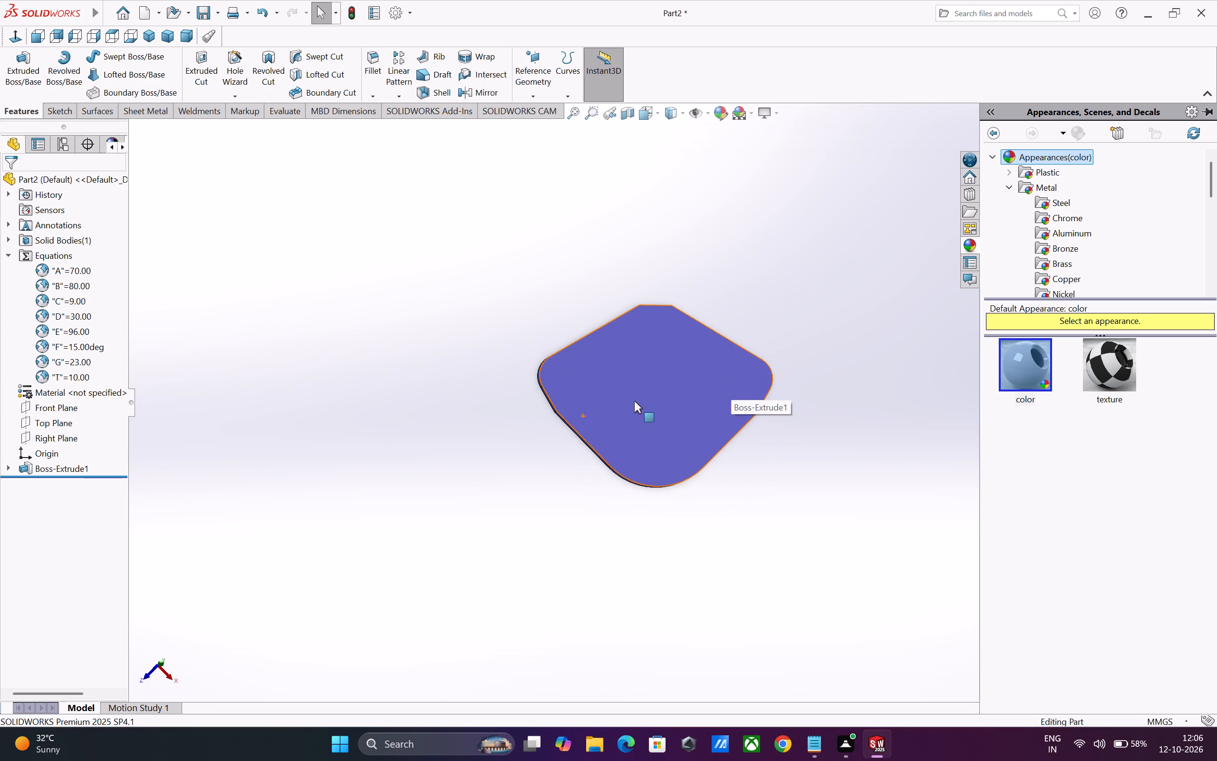
scroll(634, 407, "up", 2)
scroll(733, 351, "down", 2)
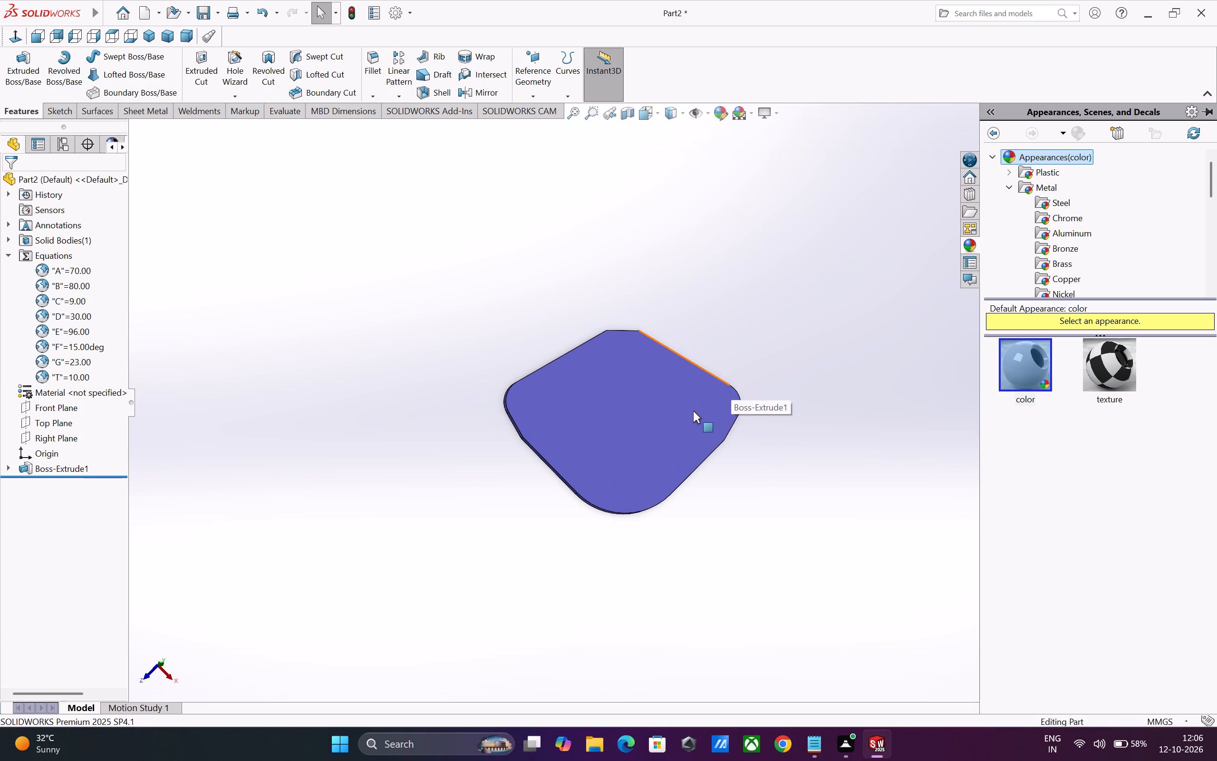
scroll(497, 412, "up", 3)
scroll(722, 360, "down", 2)
scroll(700, 398, "down", 1)
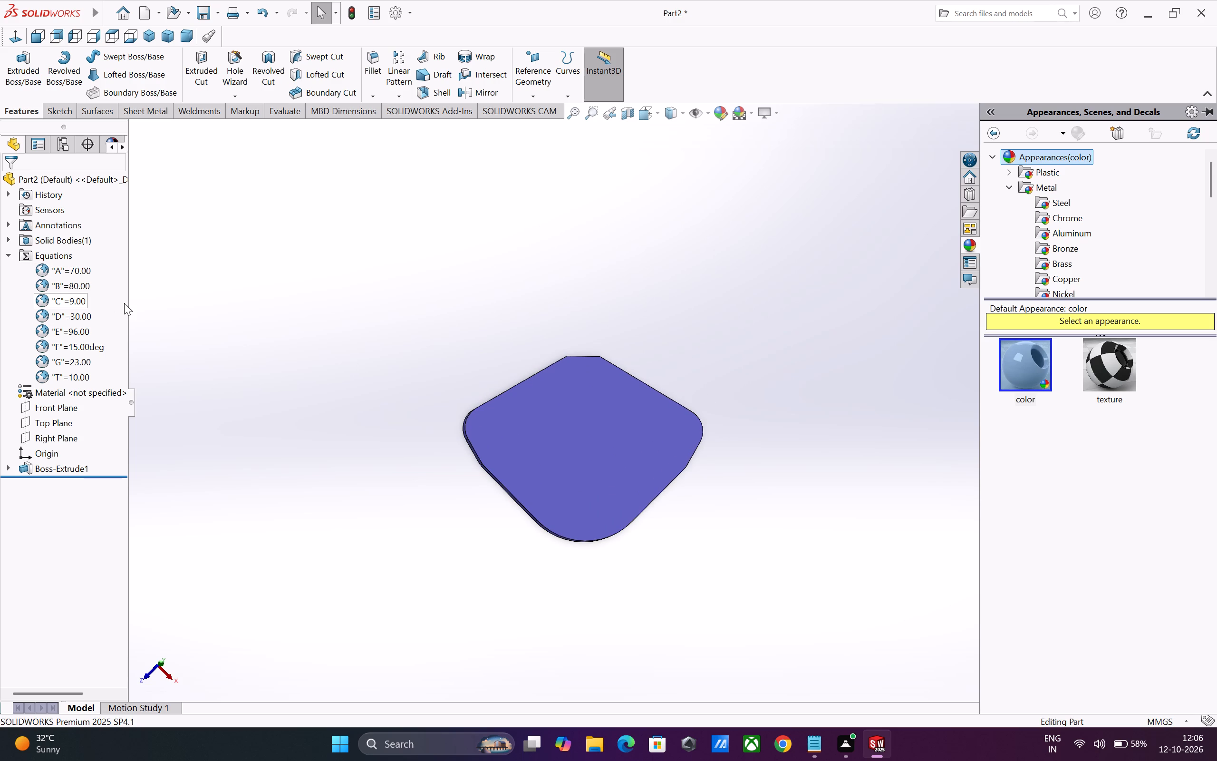
middle_click_drag(533, 450, 559, 435)
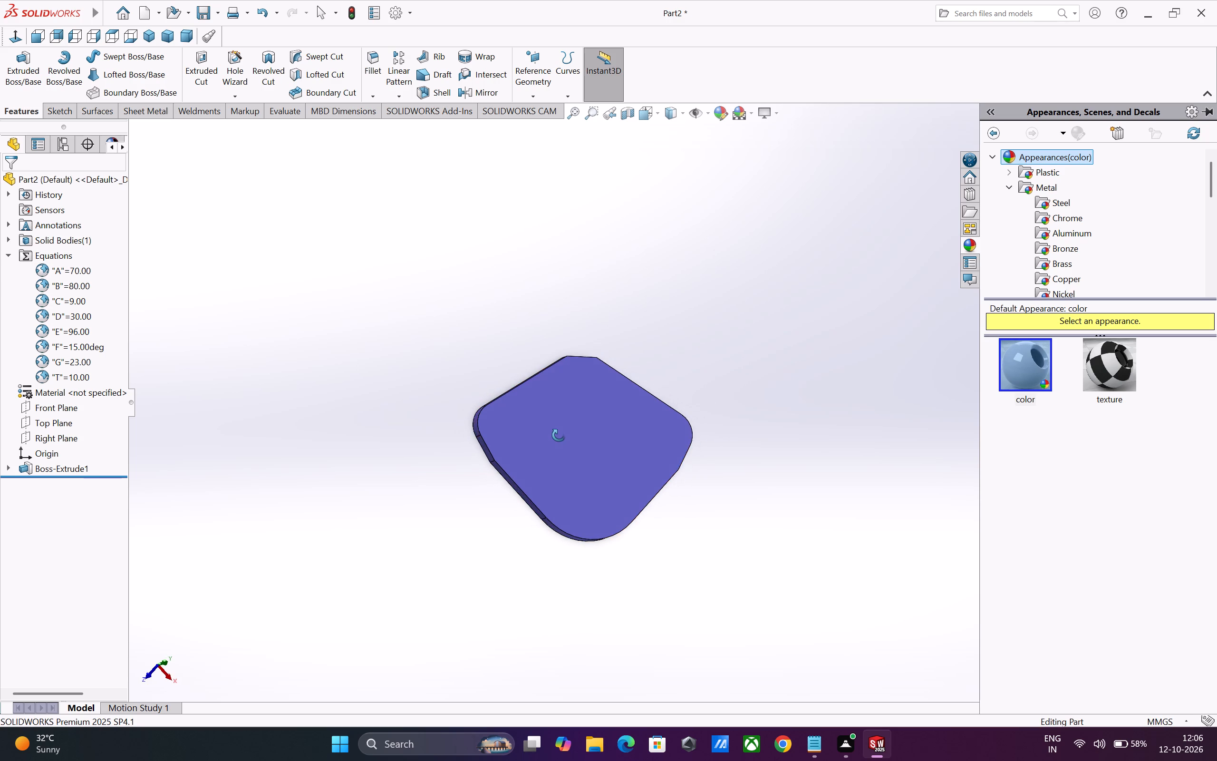
middle_click_drag(559, 435, 552, 439)
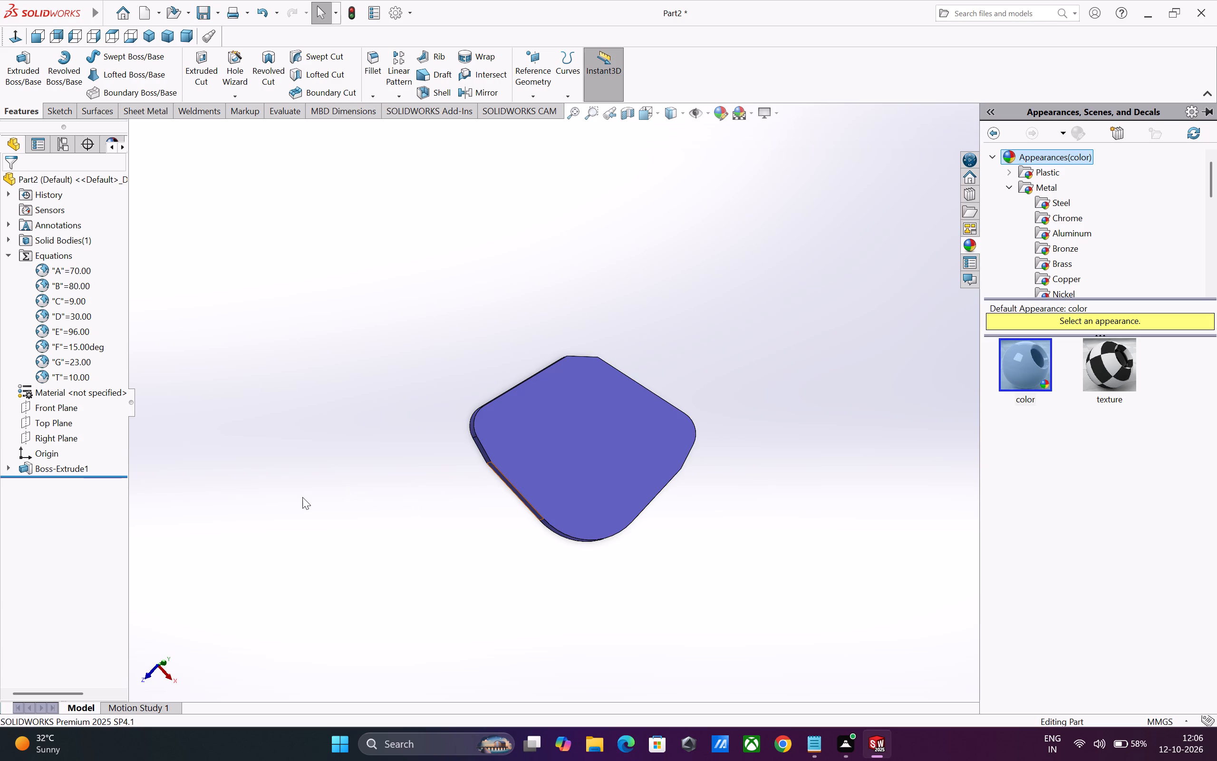
middle_click_drag(323, 493, 333, 487)
scroll(331, 488, "up", 1)
middle_click_drag(333, 487, 335, 486)
scroll(573, 484, "up", 1)
scroll(592, 492, "down", 3)
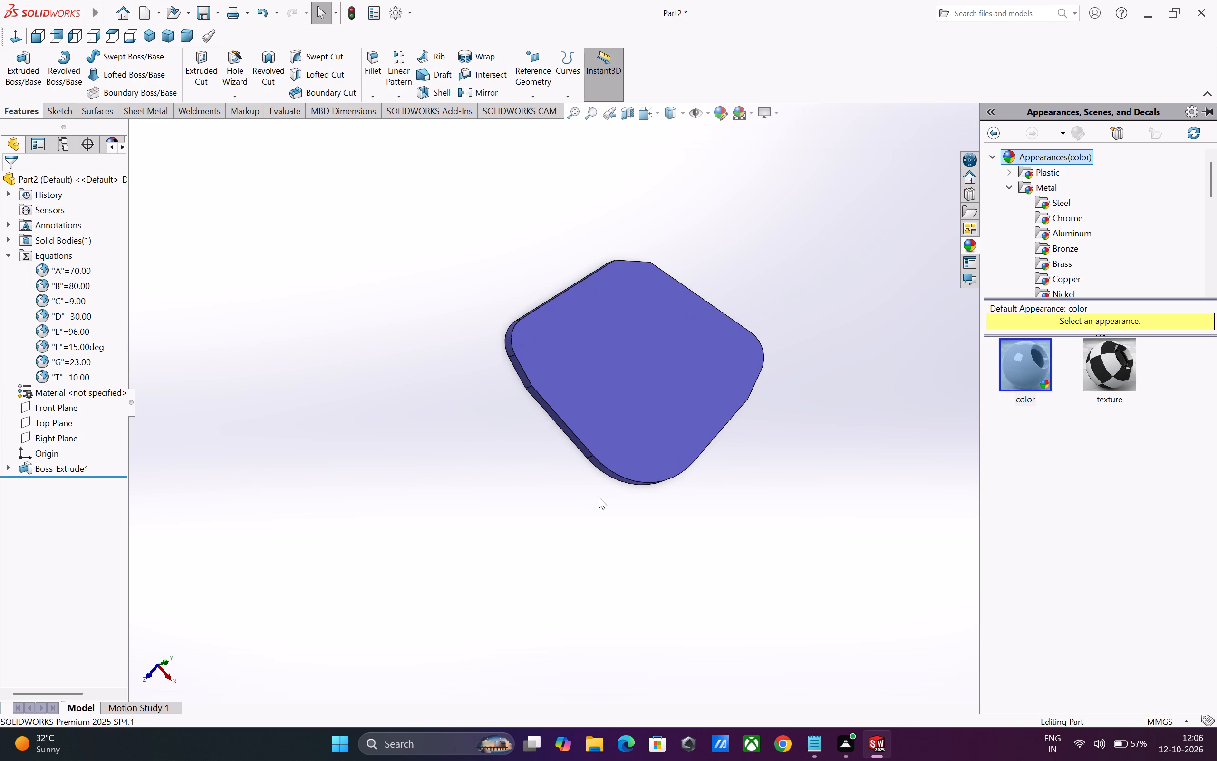
On the plate's straight 70 mm side face, sketch an arched profile from its top edge, with about 38 mm vertical sides and a tangent arc.
middle_click_drag(573, 500, 589, 445)
left_click(574, 404)
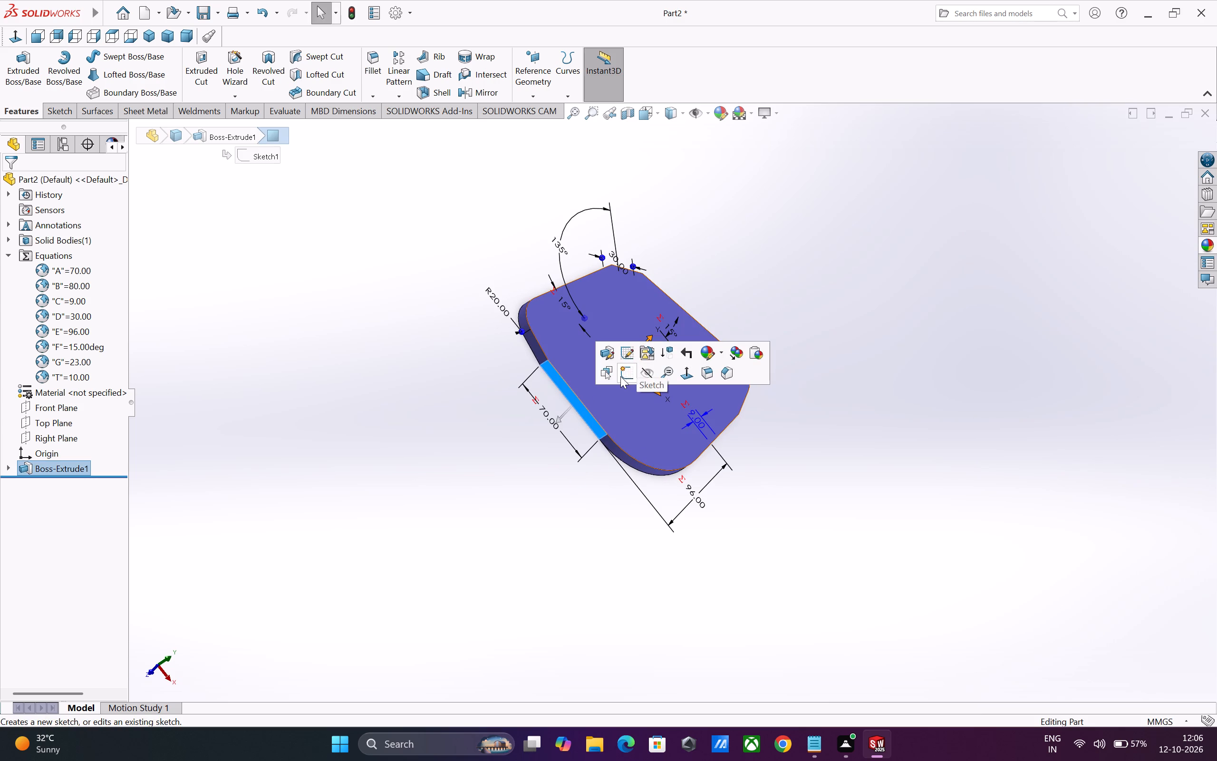
left_click(620, 376)
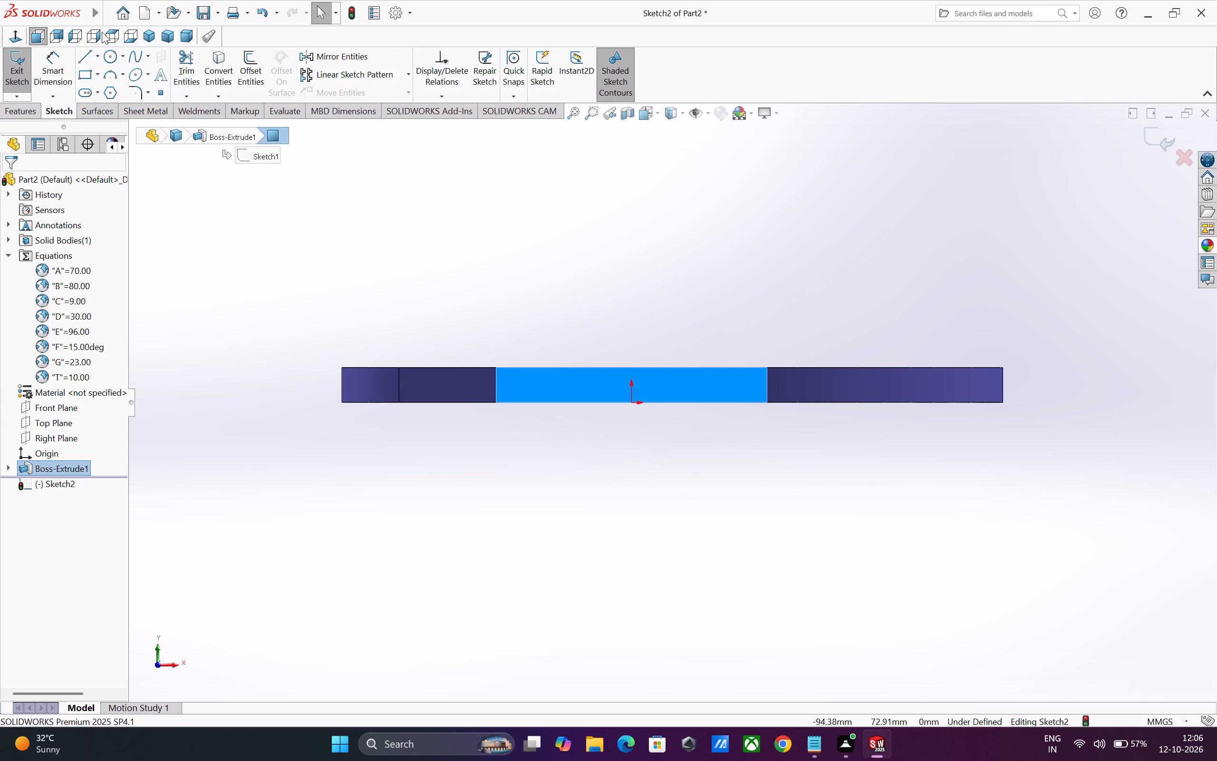
left_click(84, 52)
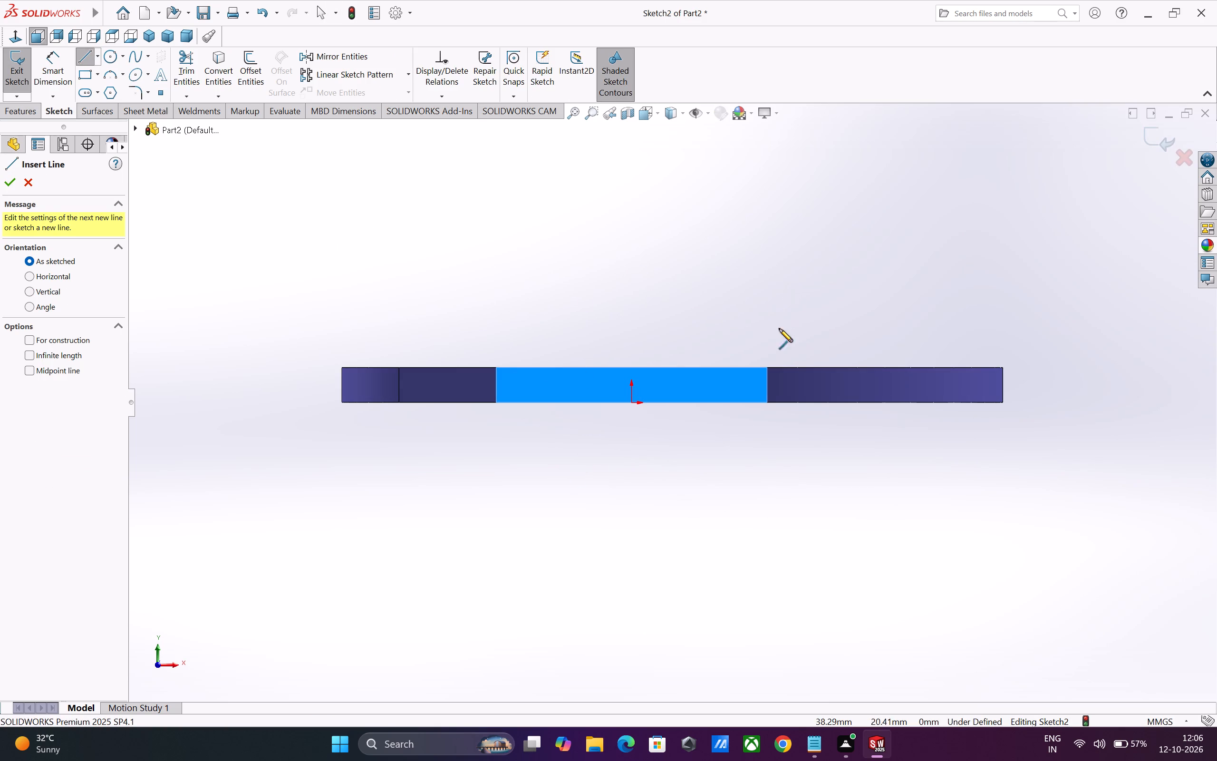
left_click(767, 369)
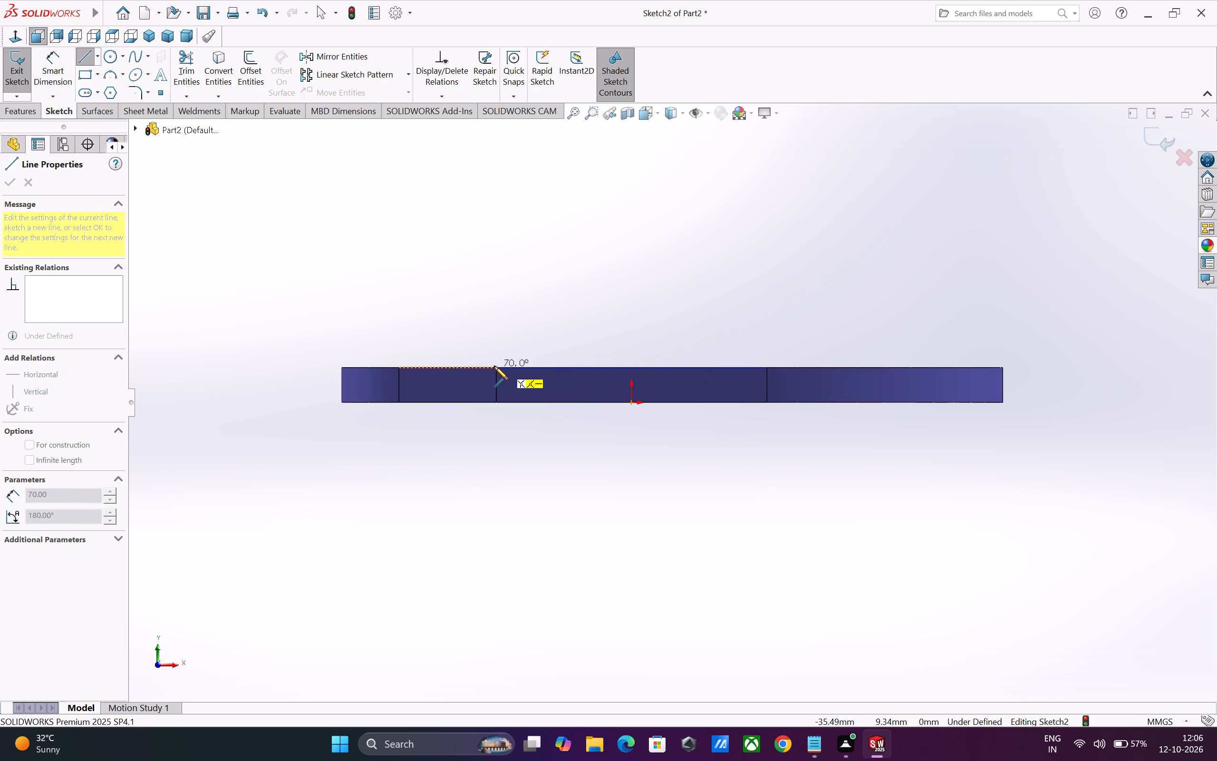
left_click(496, 367)
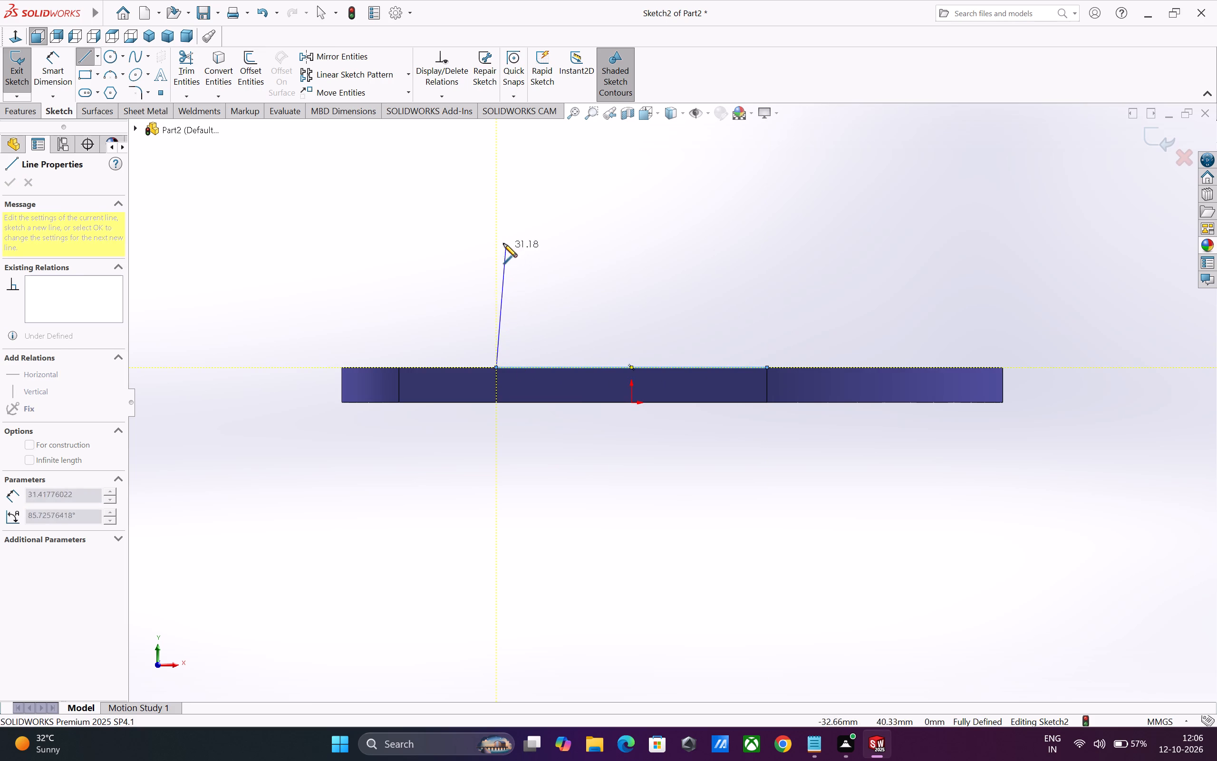
left_click(497, 220)
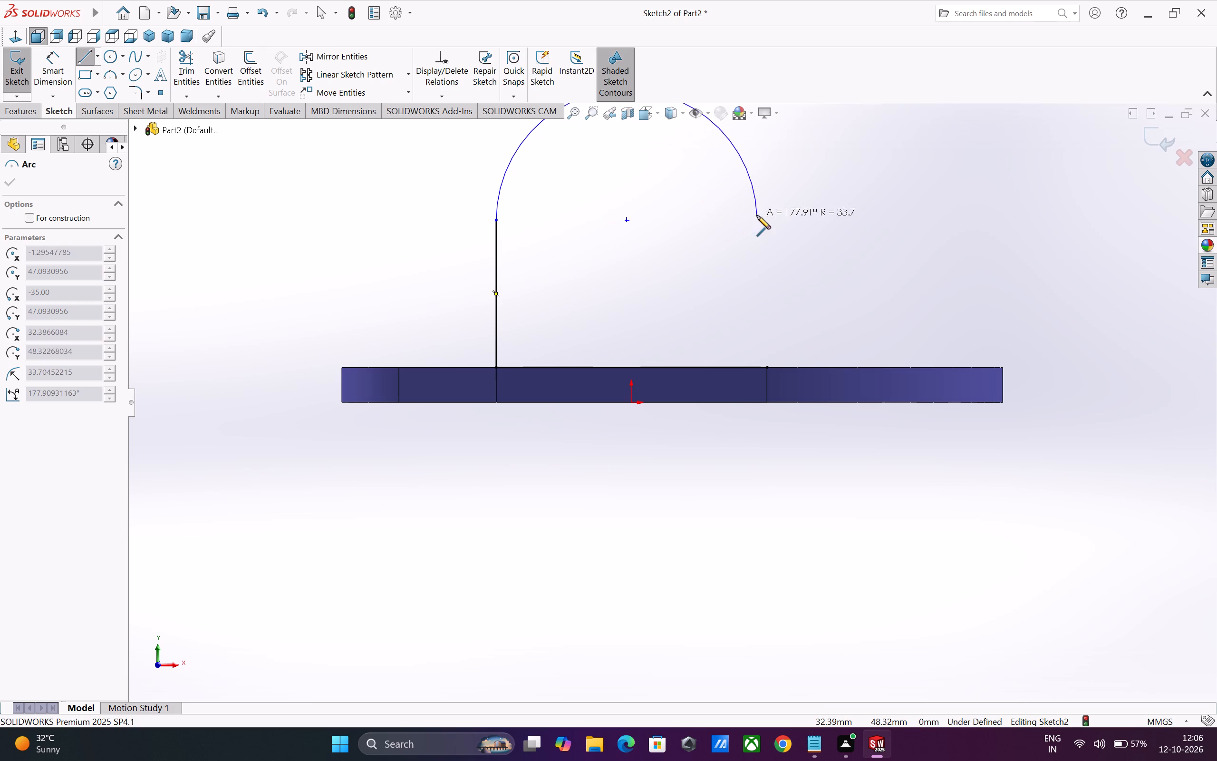
left_click(769, 218)
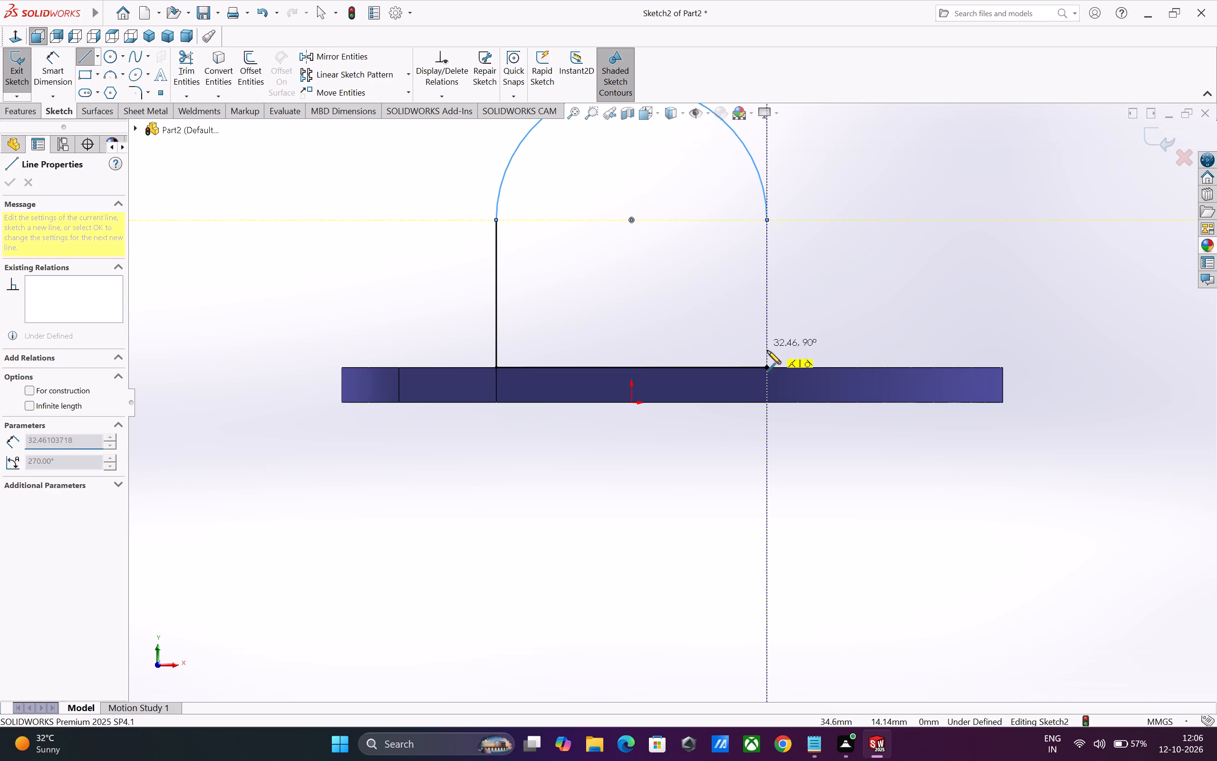
left_click(769, 366)
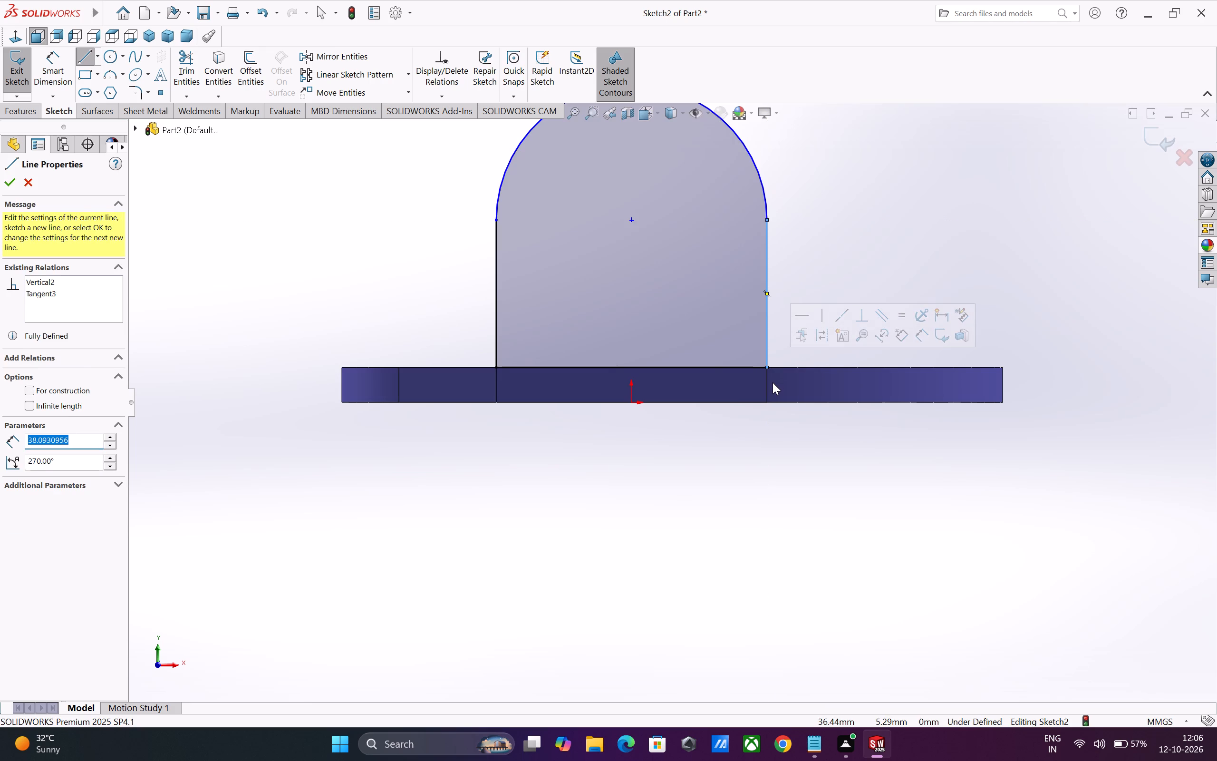
key("Escape")
Sketch a three-line rectangular outline about 37 mm wide above the arch, with both vertical lines ending on the arc.
scroll(595, 431, "up", 6)
scroll(624, 279, "down", 1)
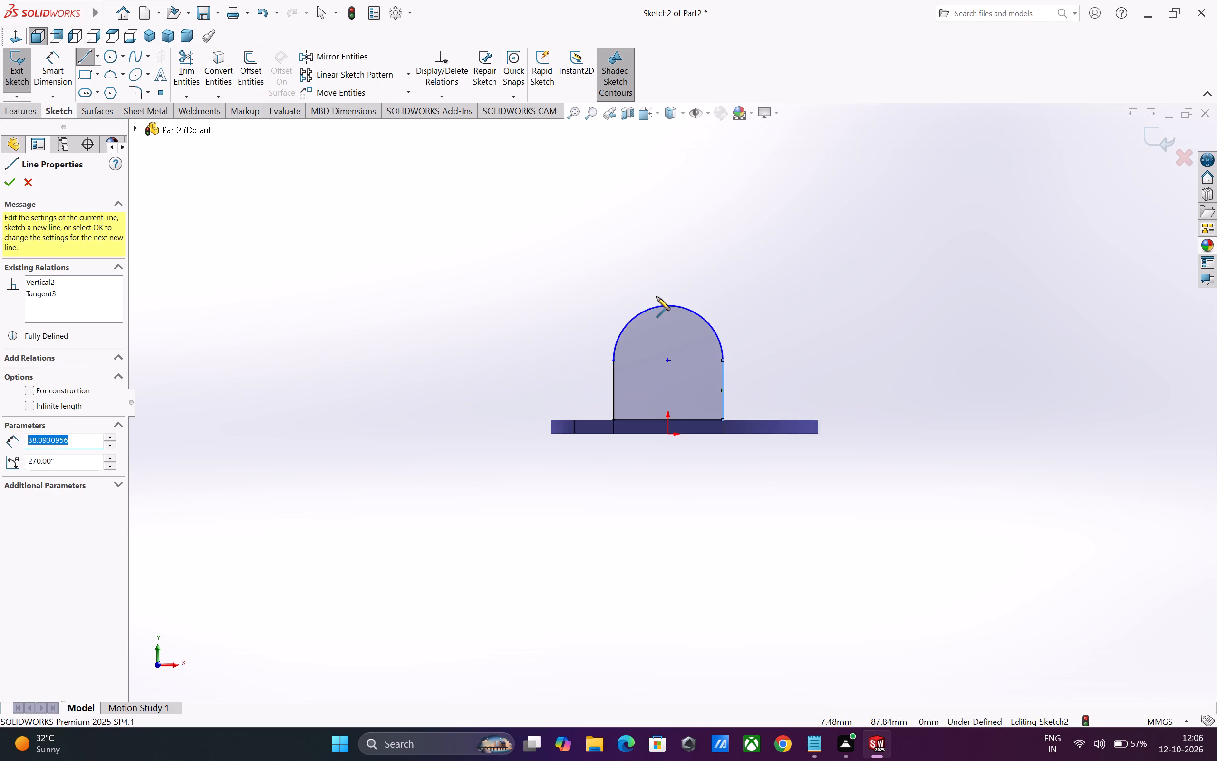
scroll(657, 297, "down", 1)
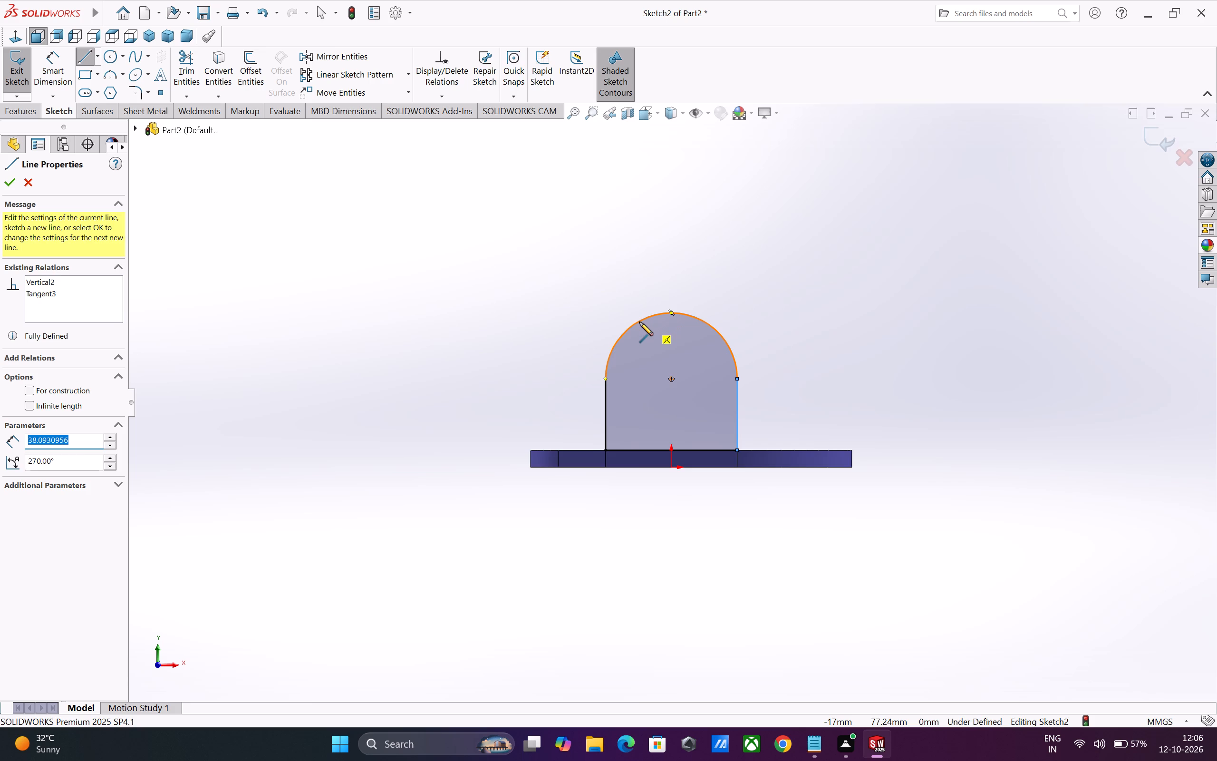
left_click(639, 322)
left_click(641, 274)
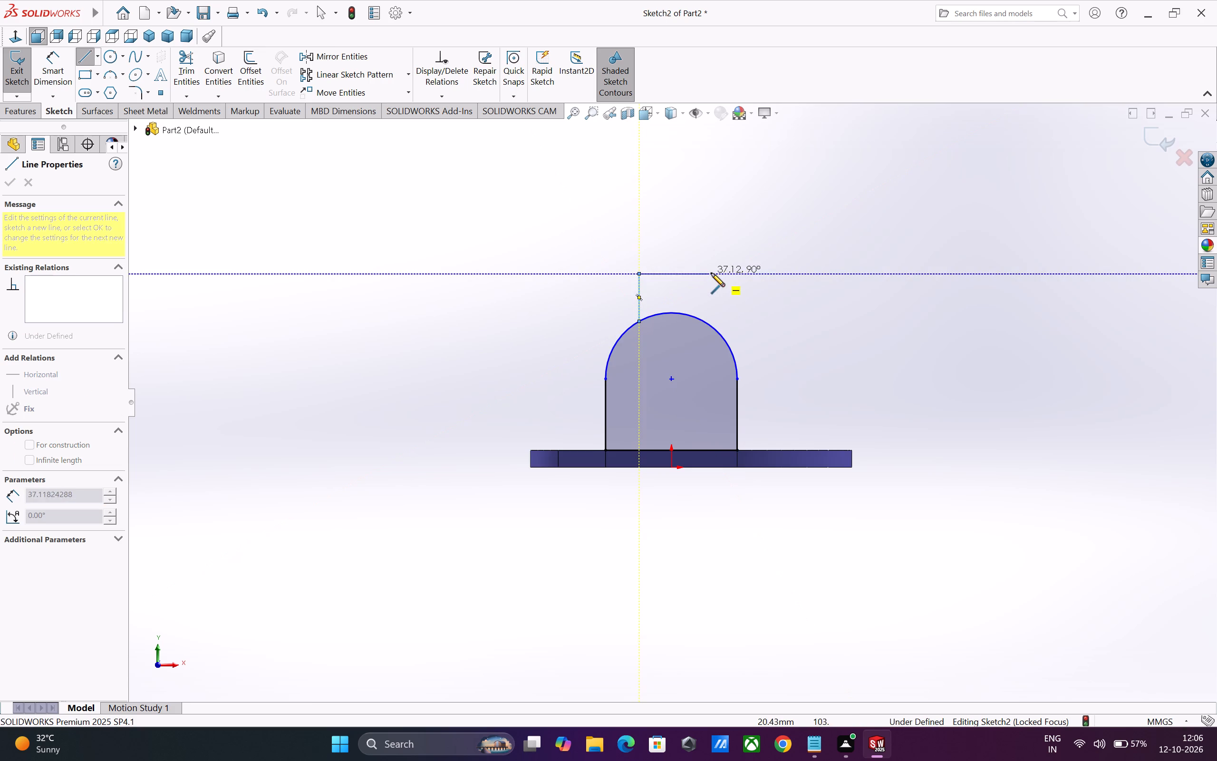
left_click(711, 273)
left_click(712, 326)
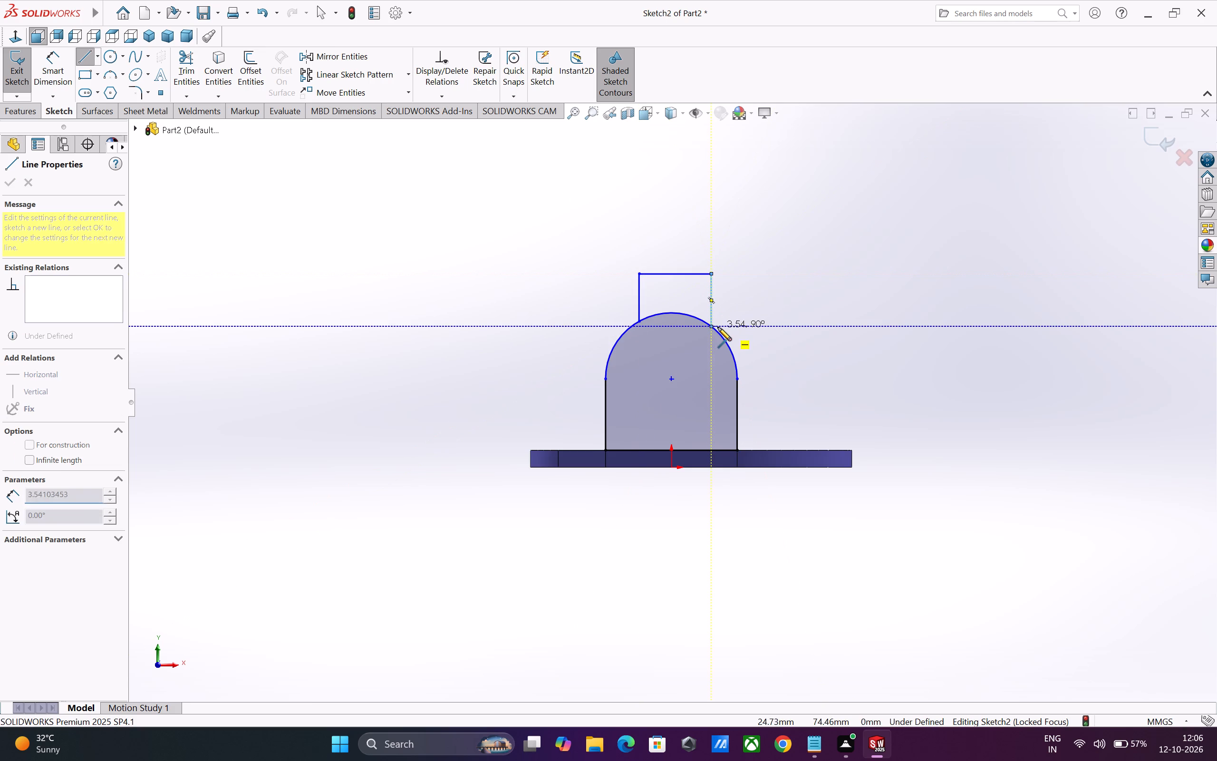
key("Escape")
key("Escape")
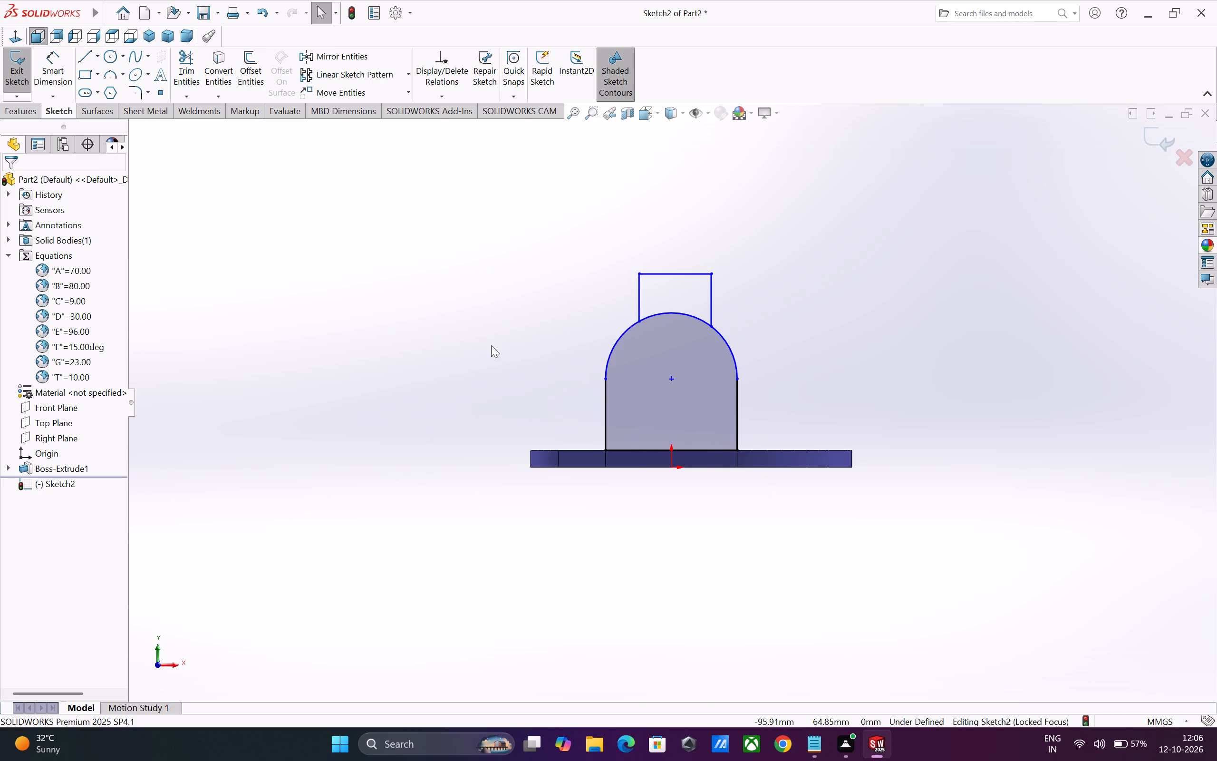
left_click_drag(83, 47, 87, 49)
Sketch a vertical construction centreline about 48 mm long from the origin up to near the arch's centre point.
scroll(879, 465, "down", 1)
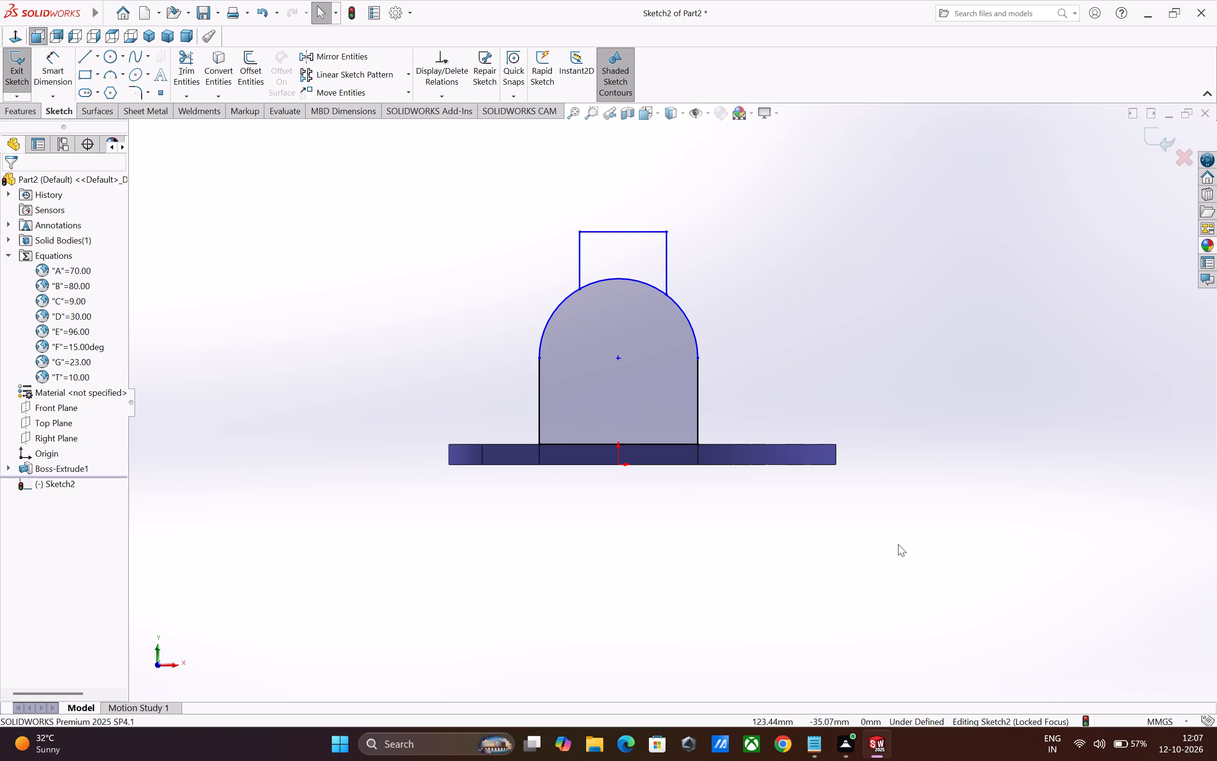
scroll(898, 544, "up", 1)
scroll(673, 424, "down", 3)
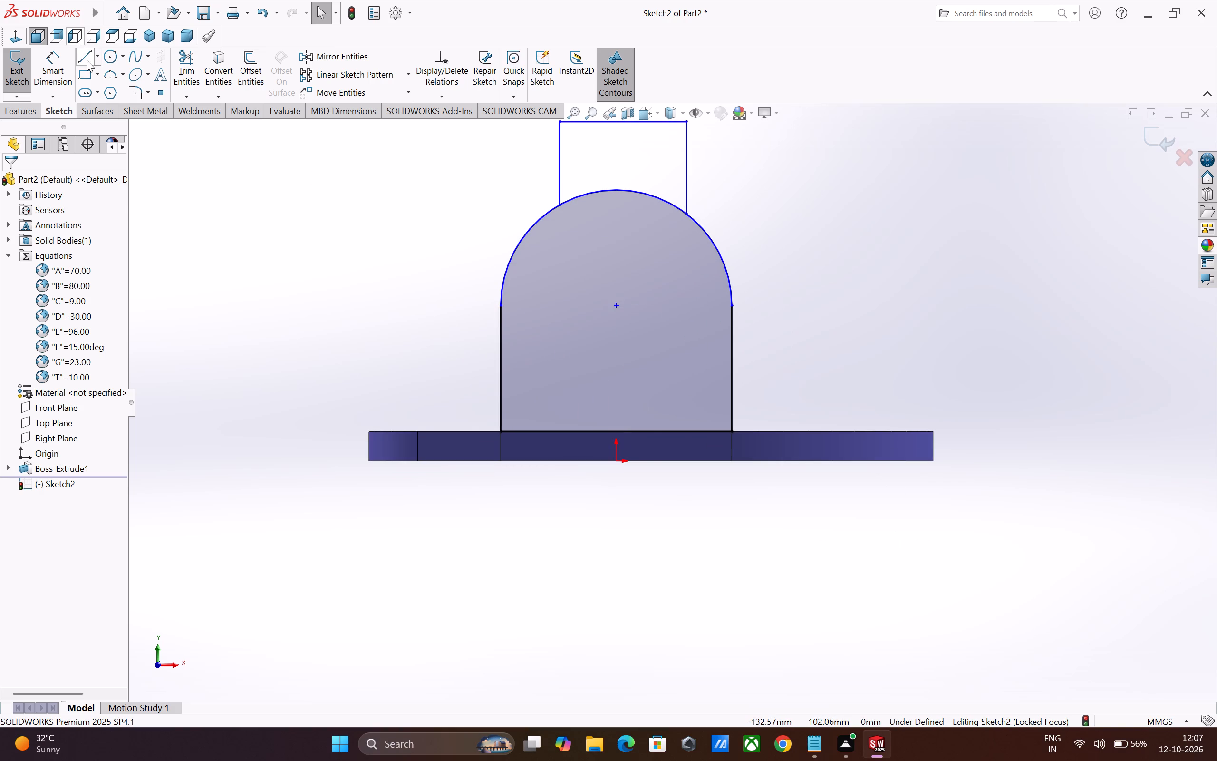
left_click(87, 60)
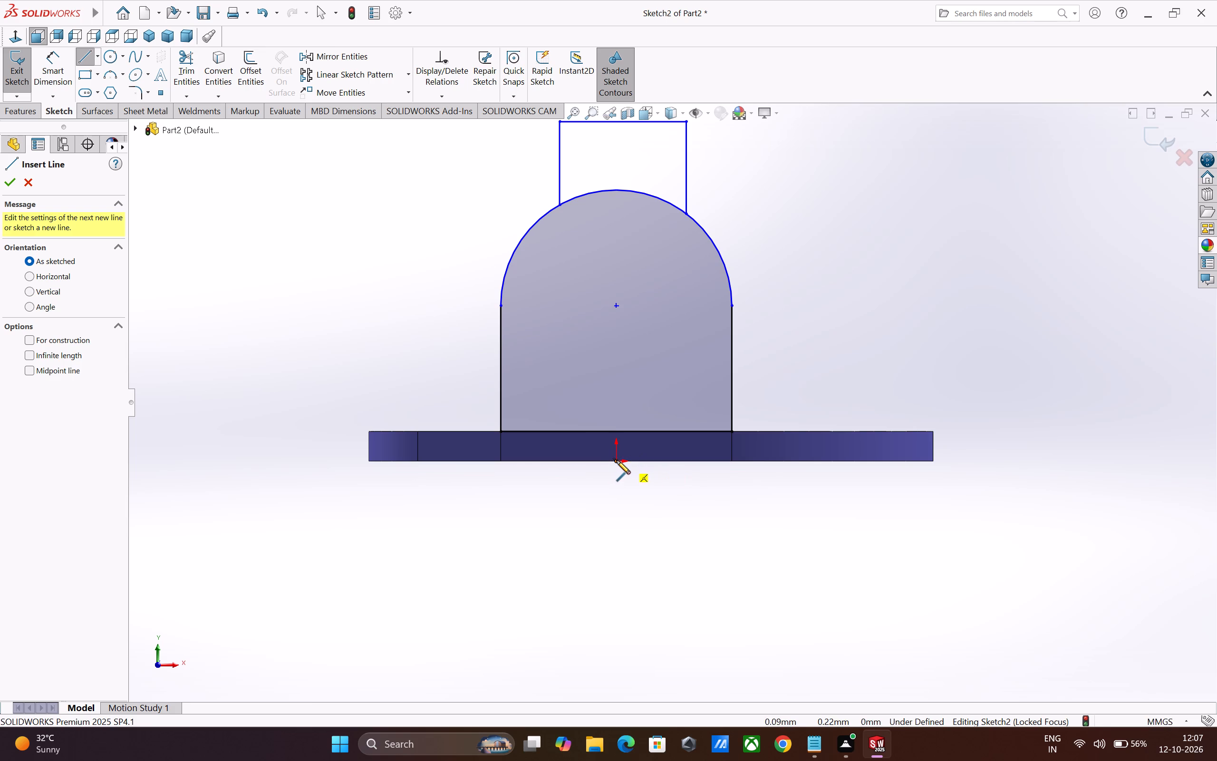
left_click(617, 460)
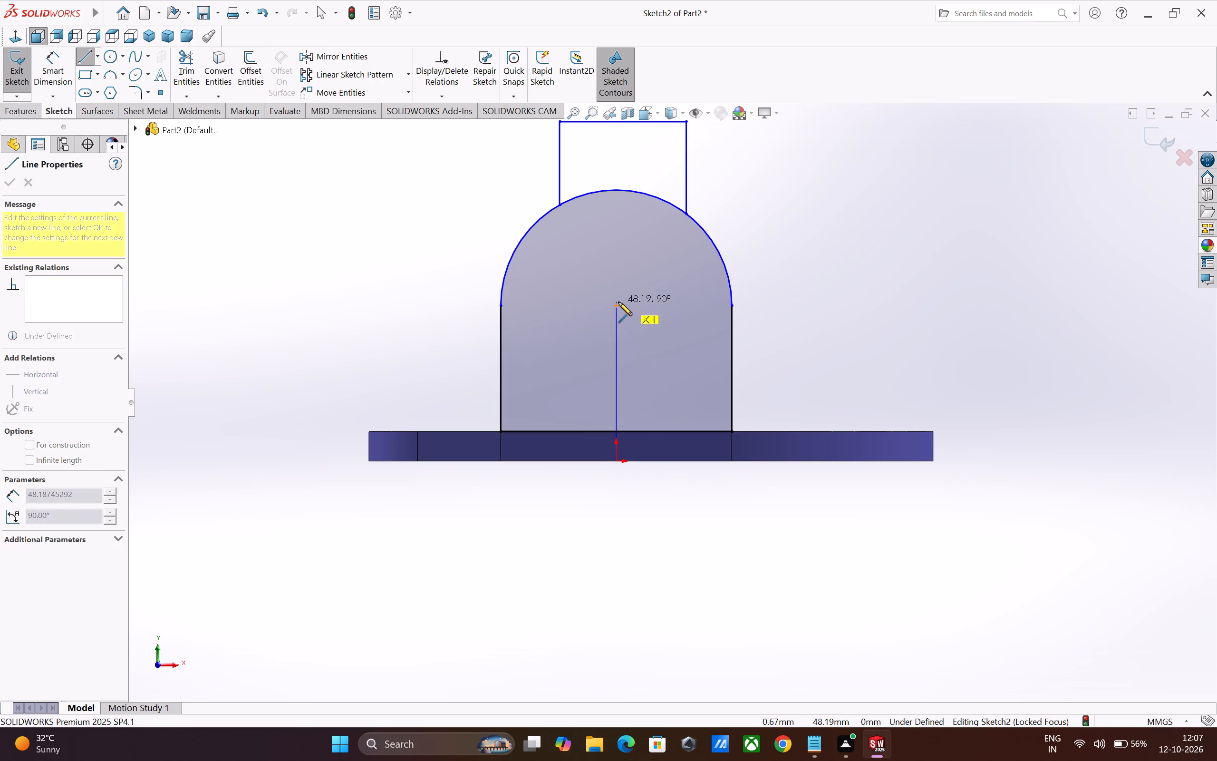
left_click(618, 302)
key("Escape")
scroll(653, 317, "down", 2)
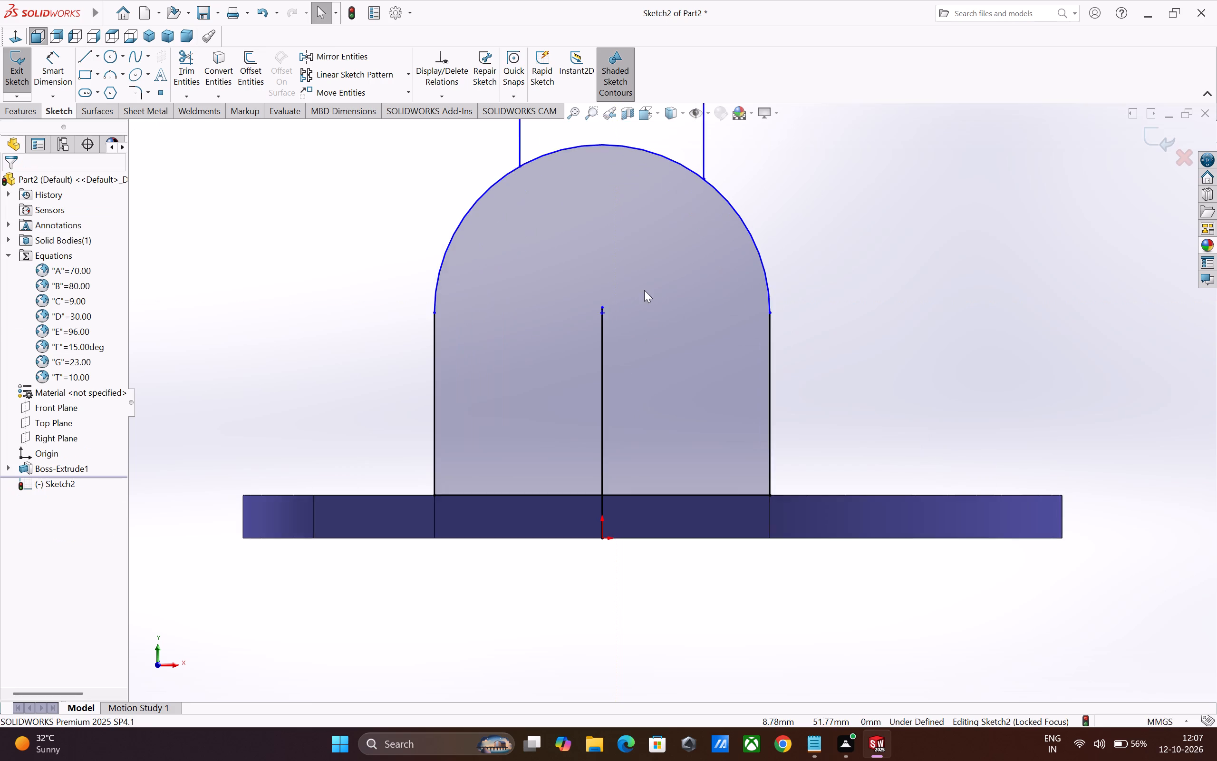
scroll(644, 290, "down", 4)
key("Escape")
scroll(597, 330, "down", 3)
left_click(553, 427)
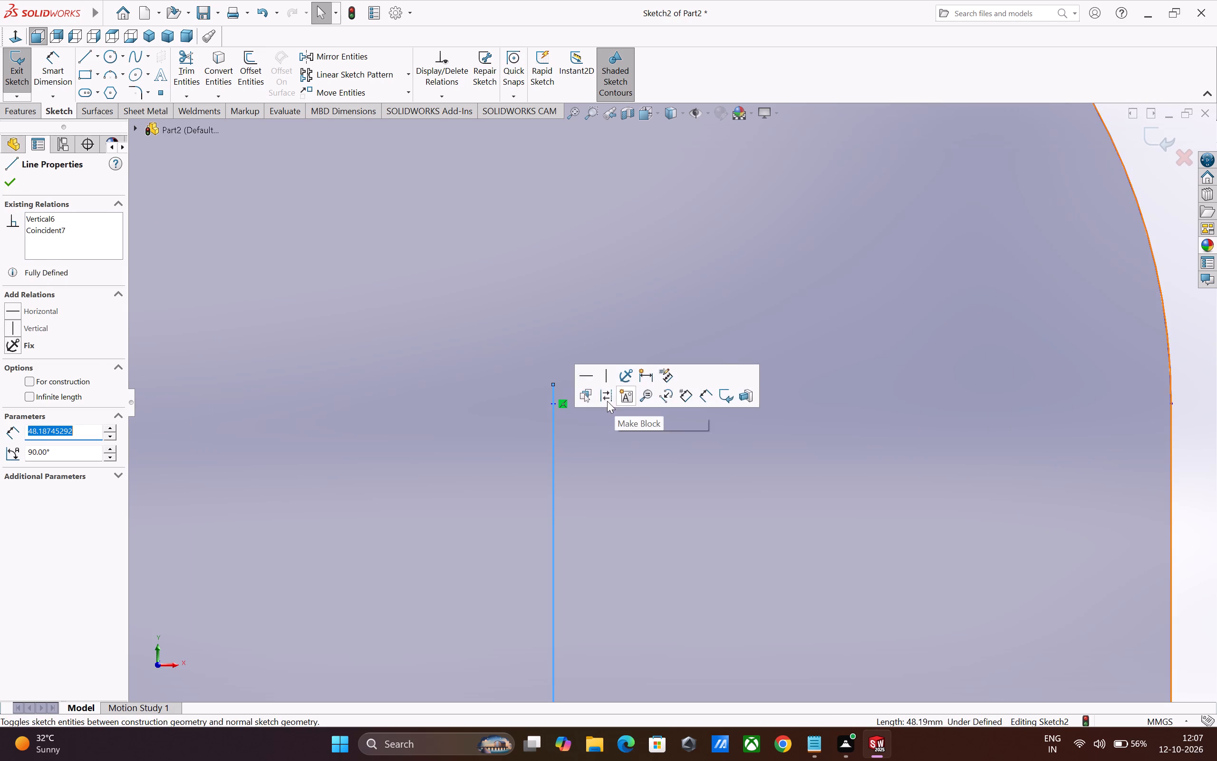
left_click(607, 401)
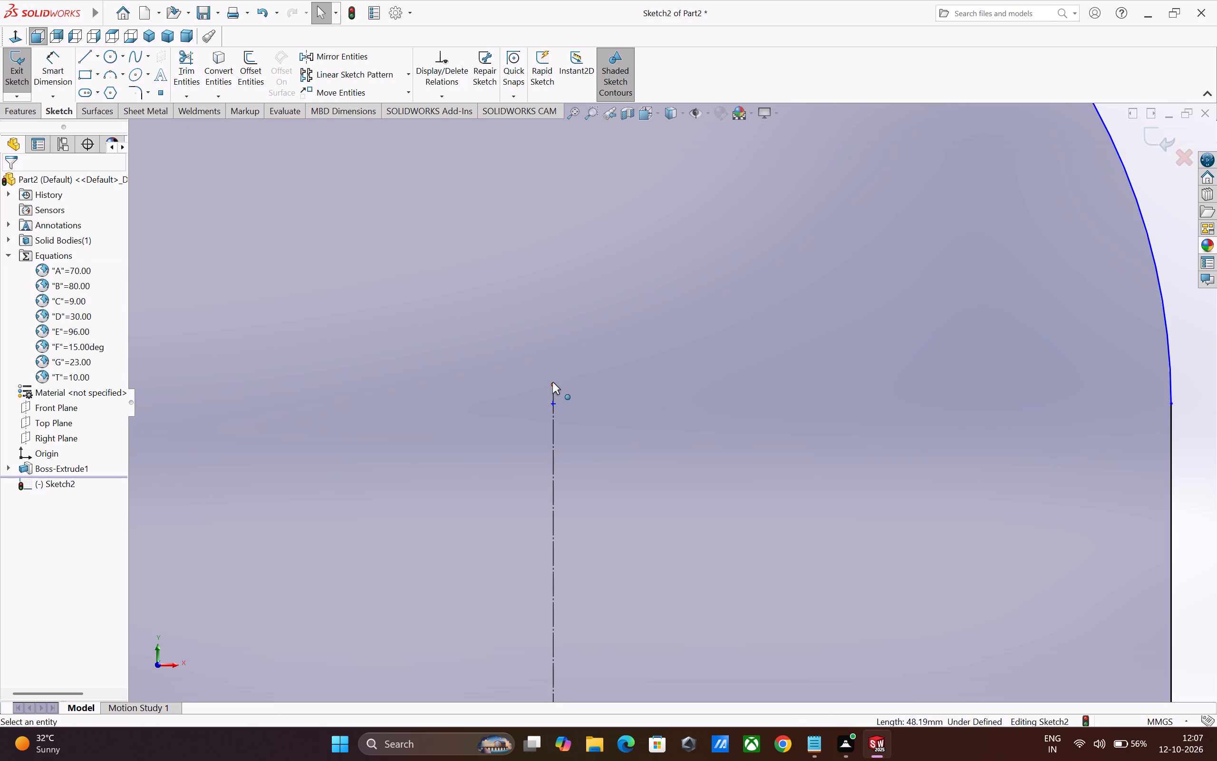
Make the centreline's upper endpoint coincident with the arch's centre point.
left_click(552, 382, "ctrl")
left_click(553, 402, "ctrl")
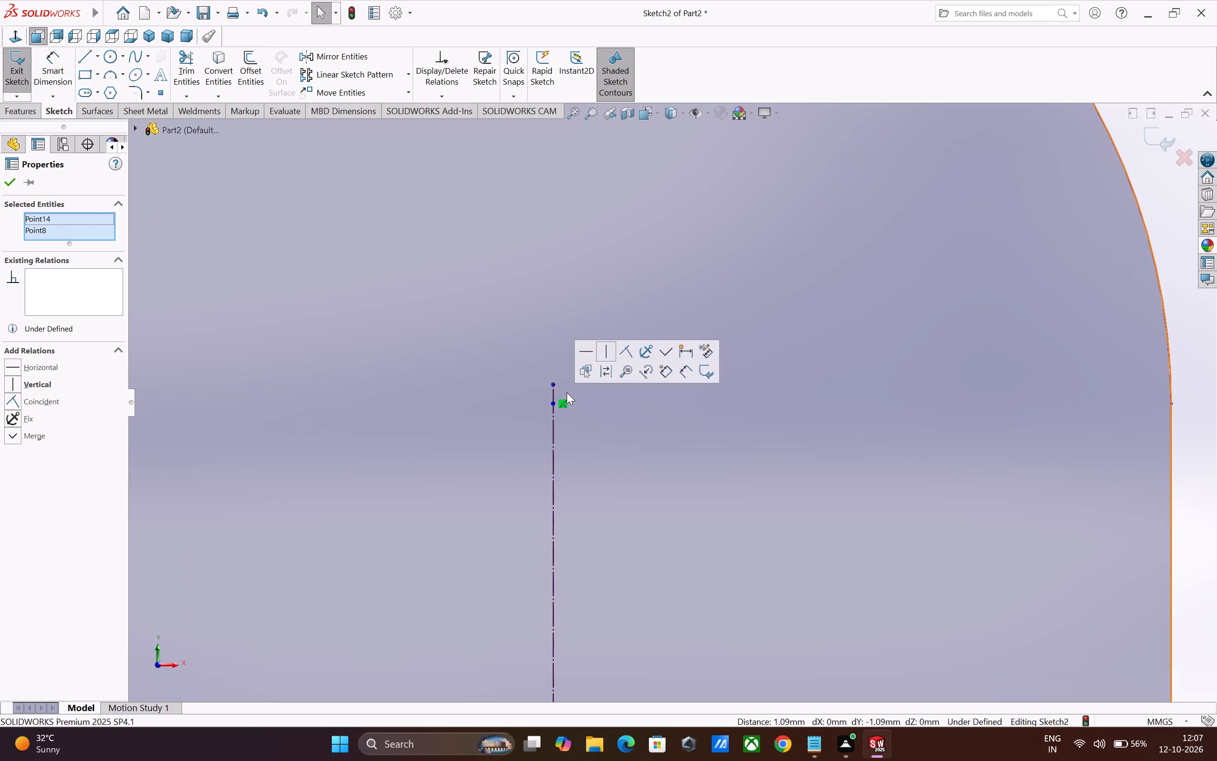
left_click(630, 349)
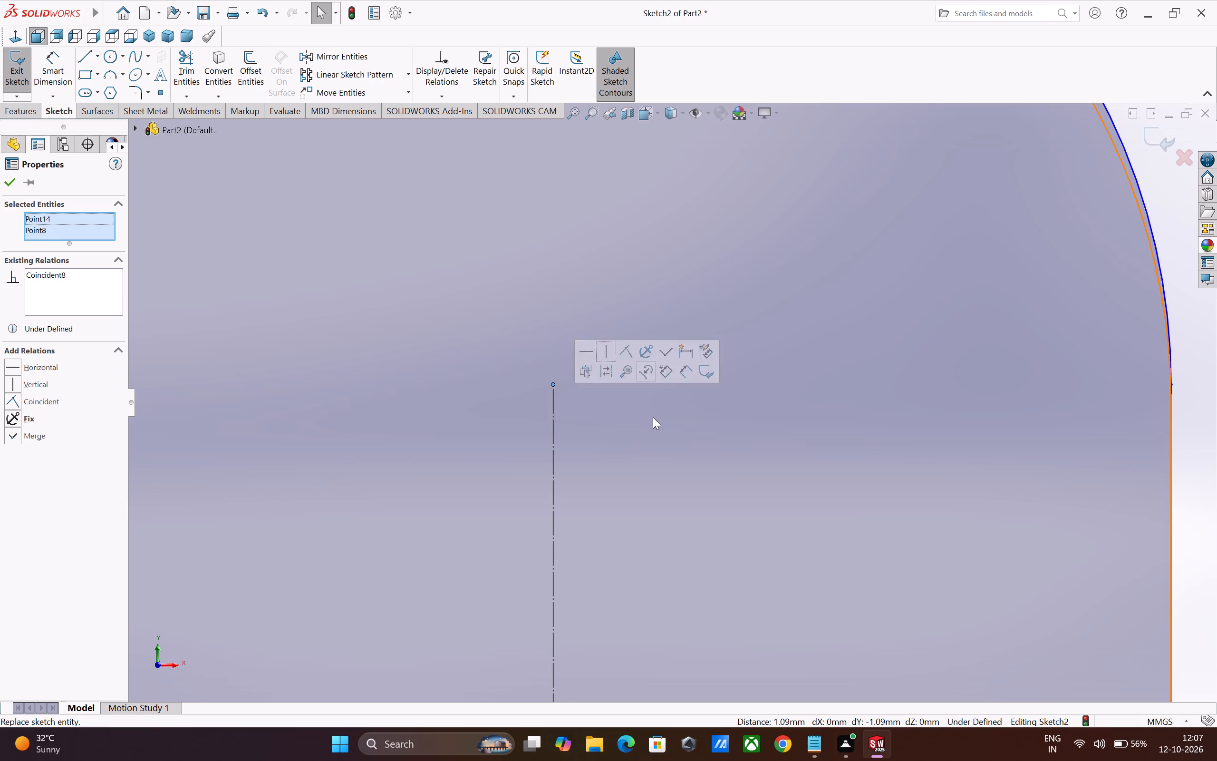
scroll(653, 417, "up", 7)
left_click(918, 388)
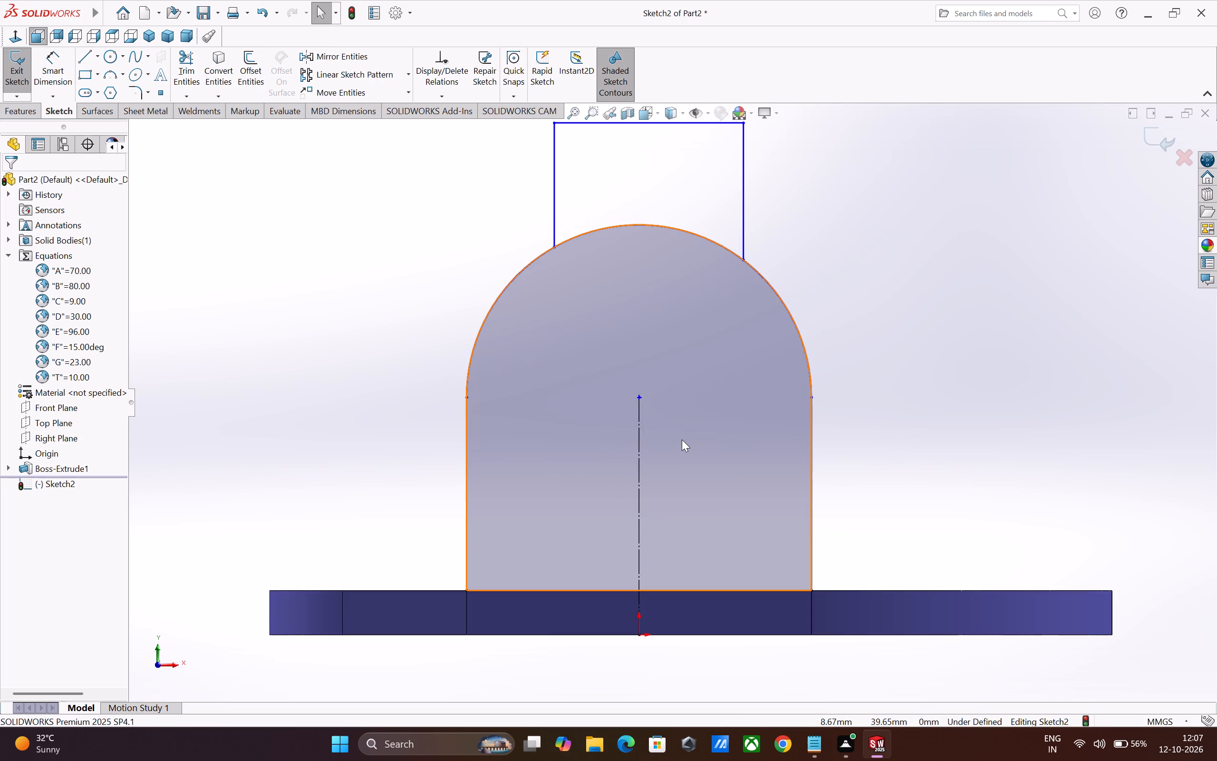
Sketch a circle of about 17.6 mm radius centred on the arch's centre point and convert it to construction geometry.
scroll(682, 439, "down", 1)
scroll(682, 439, "up", 1)
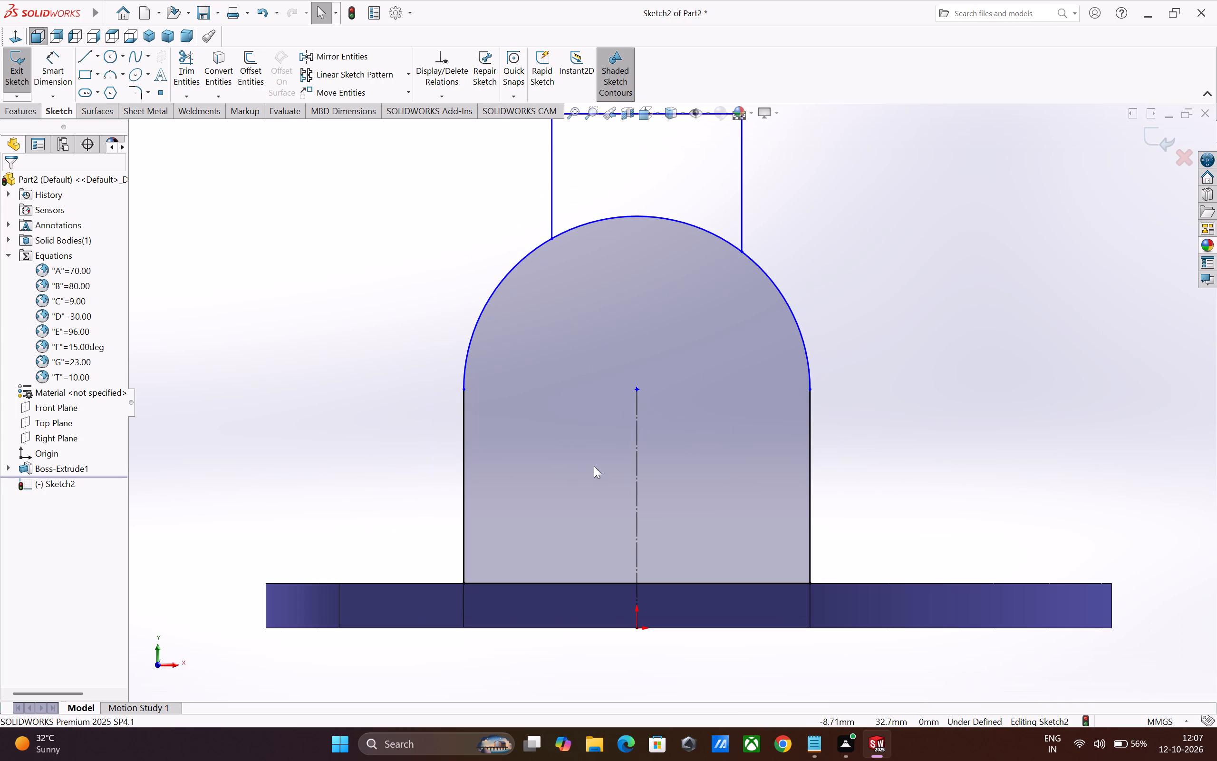
left_click(113, 63)
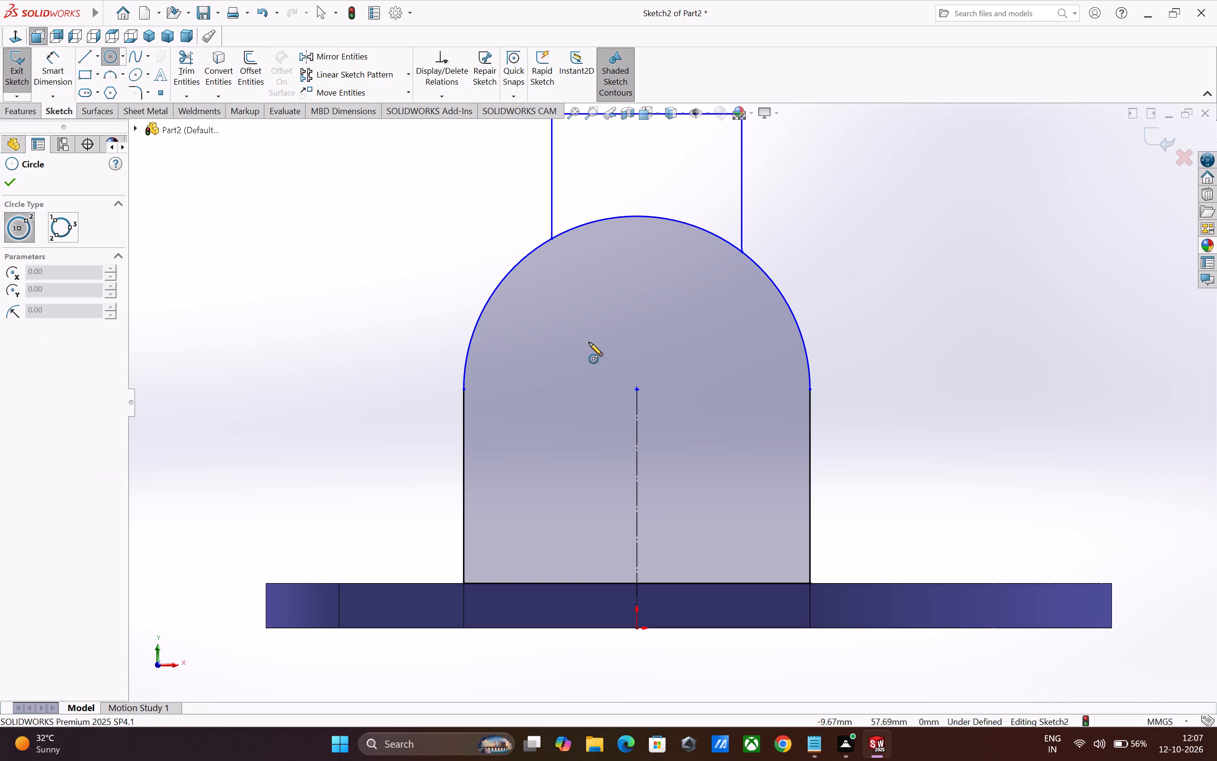
left_click(637, 391)
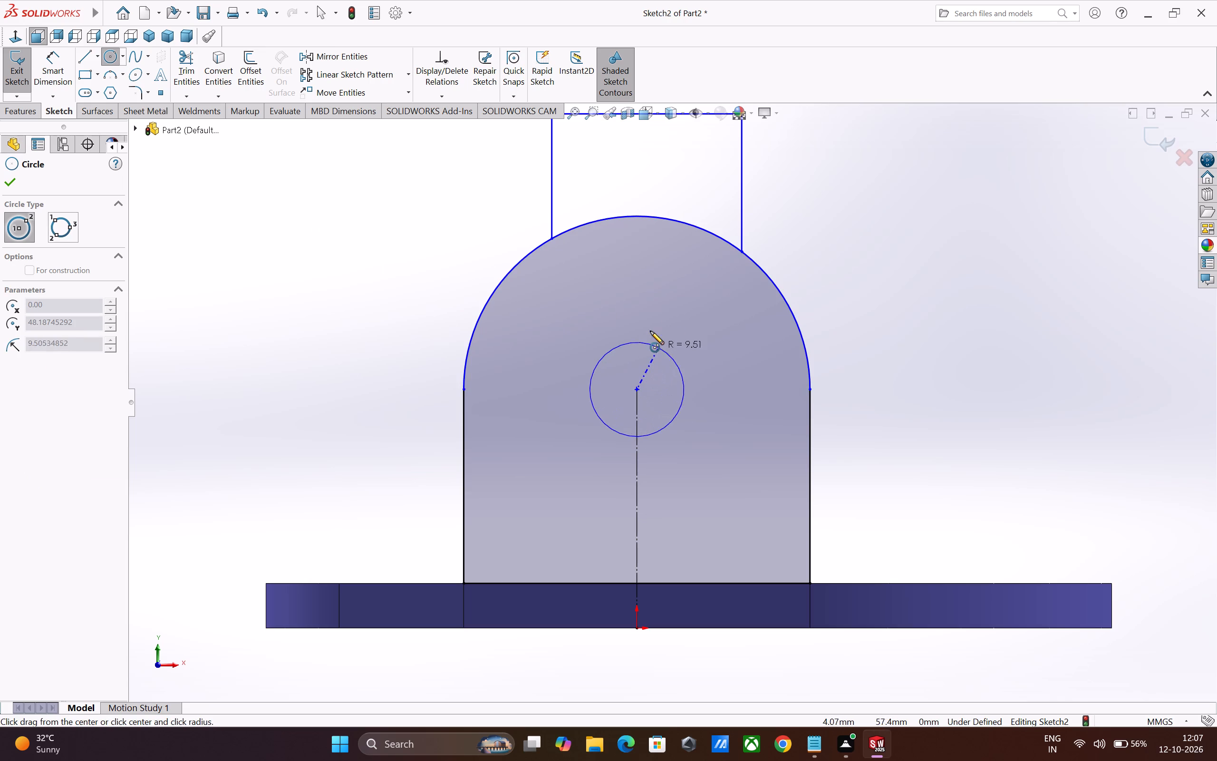
left_click(624, 303)
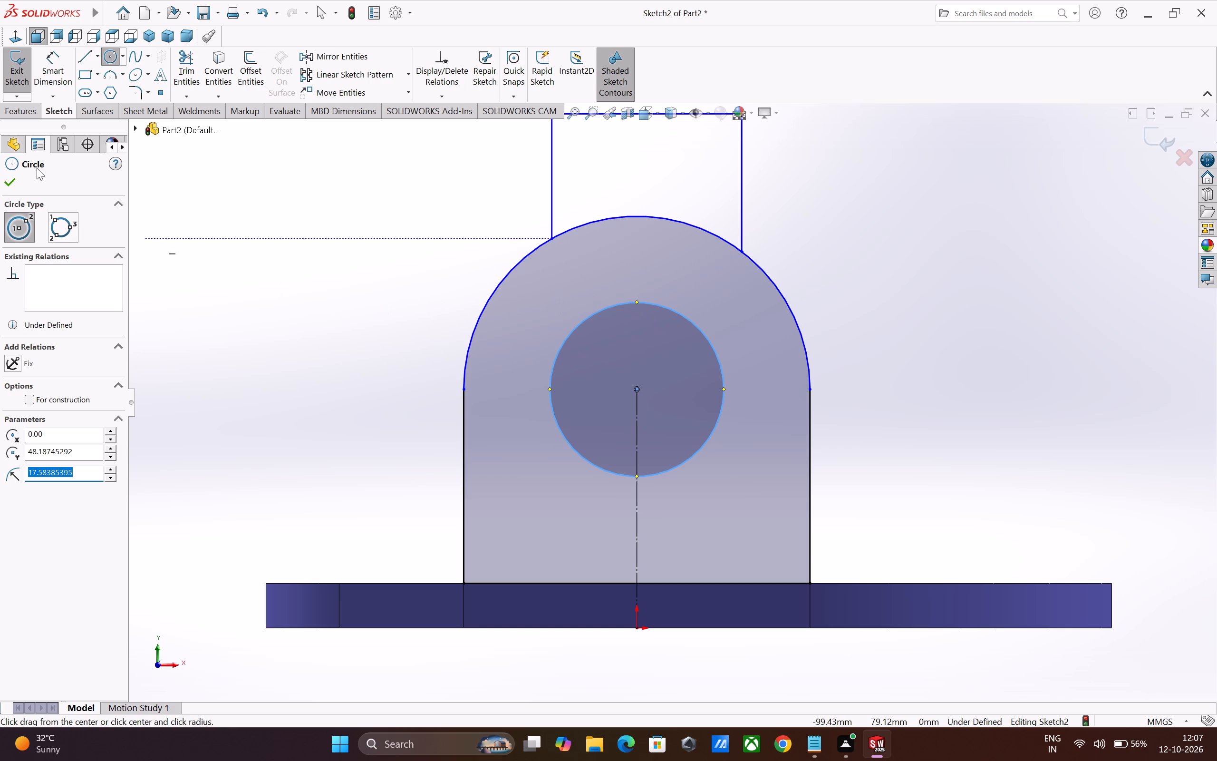
left_click(14, 182)
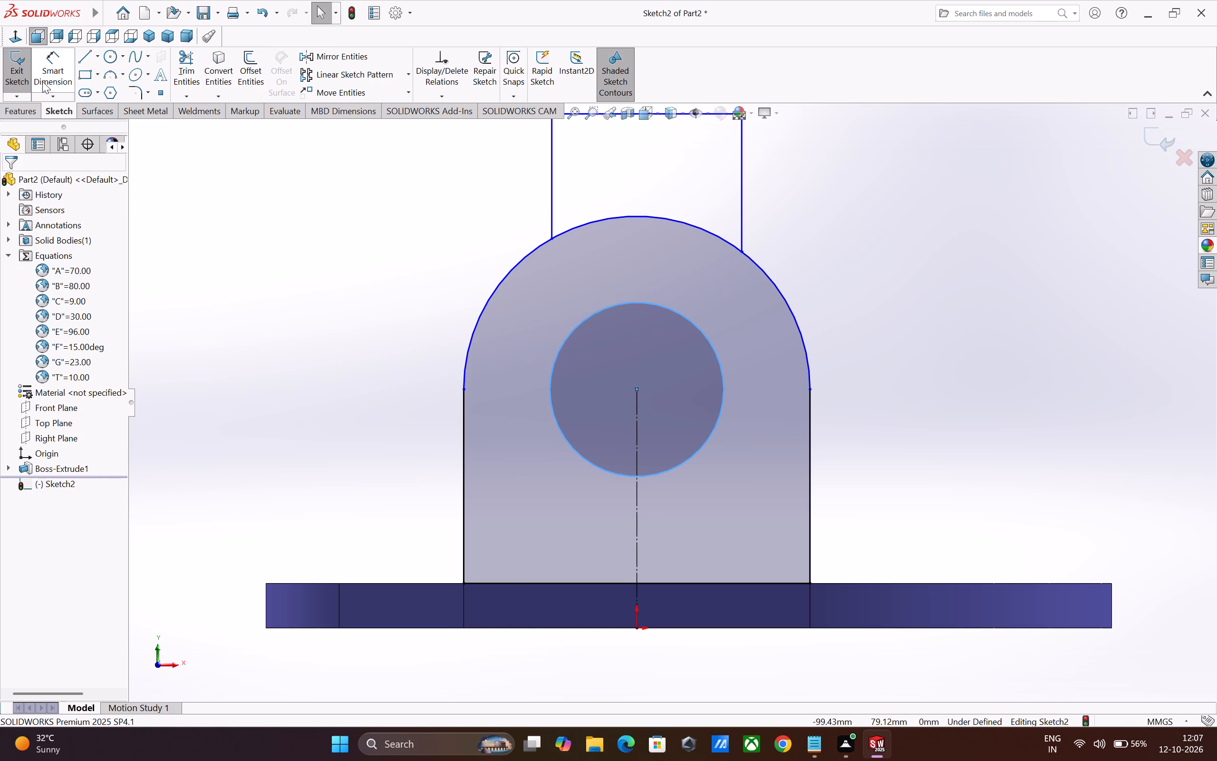
left_click(593, 316)
left_click(35, 344)
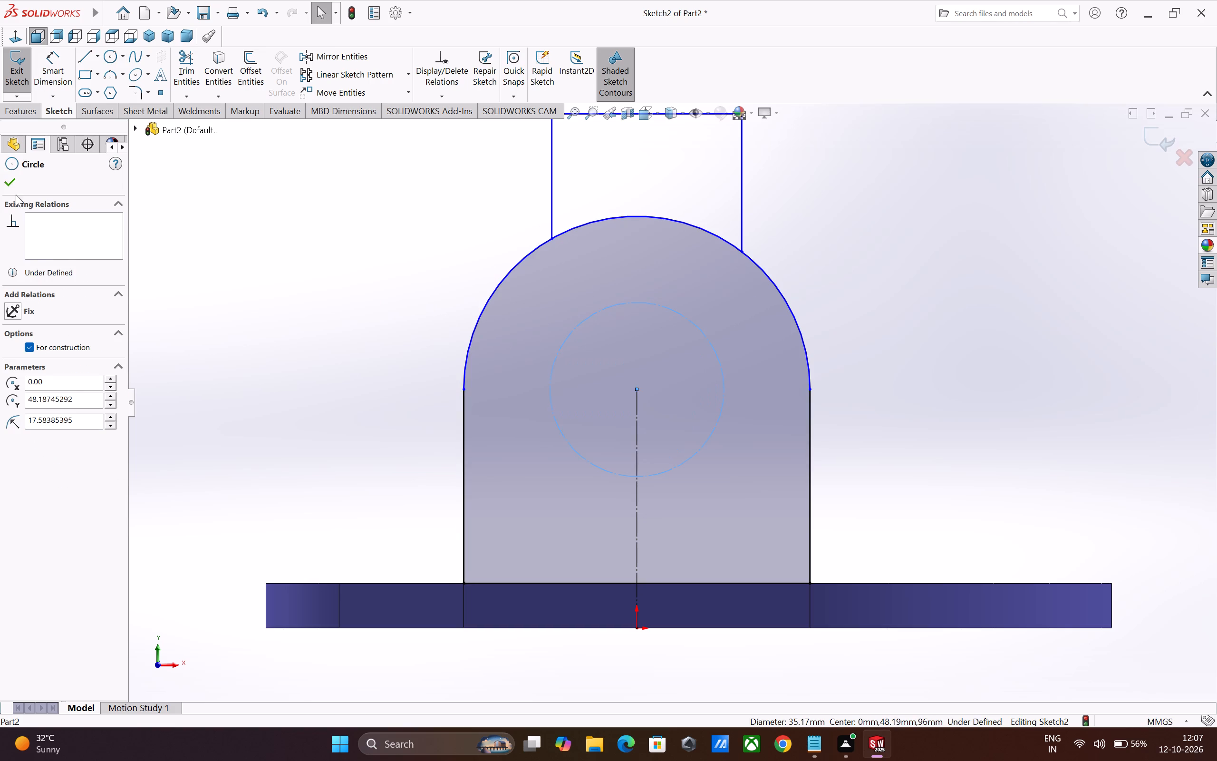
left_click(10, 181)
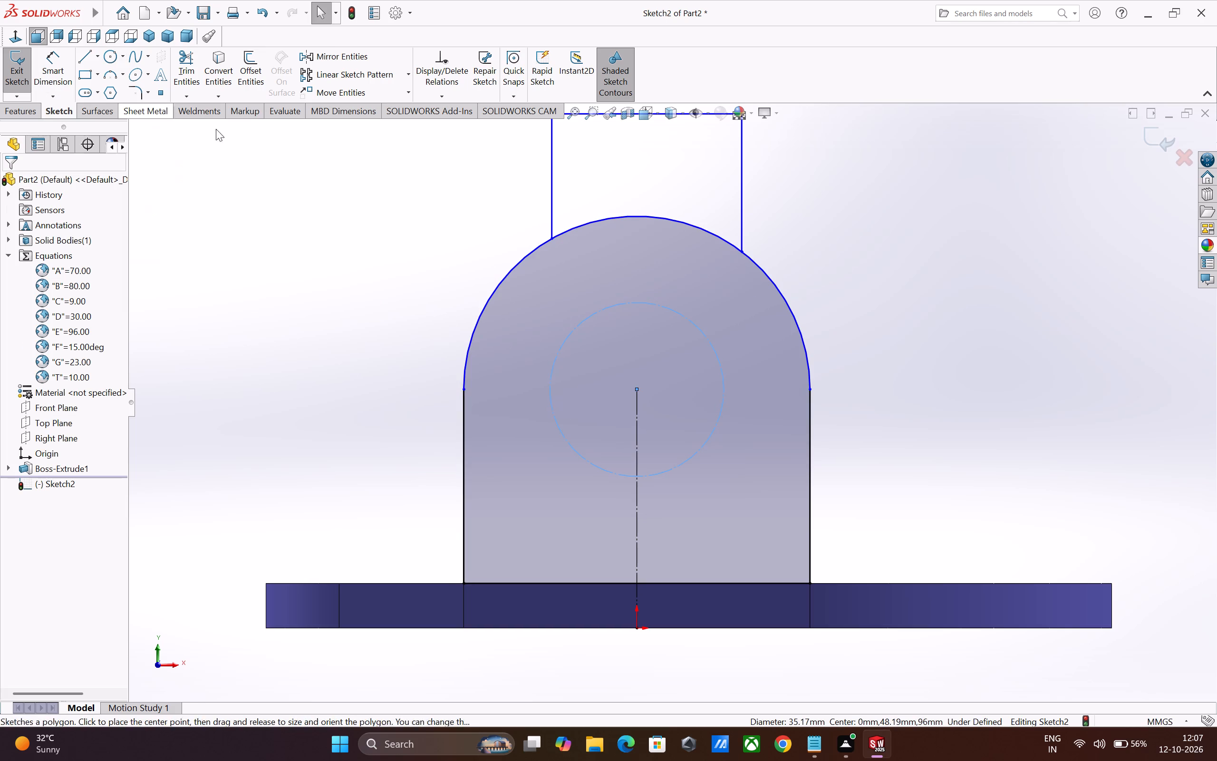
left_click(347, 295)
Make the two vertical lines above the arch symmetric about the vertical centreline.
scroll(450, 378, "up", 2)
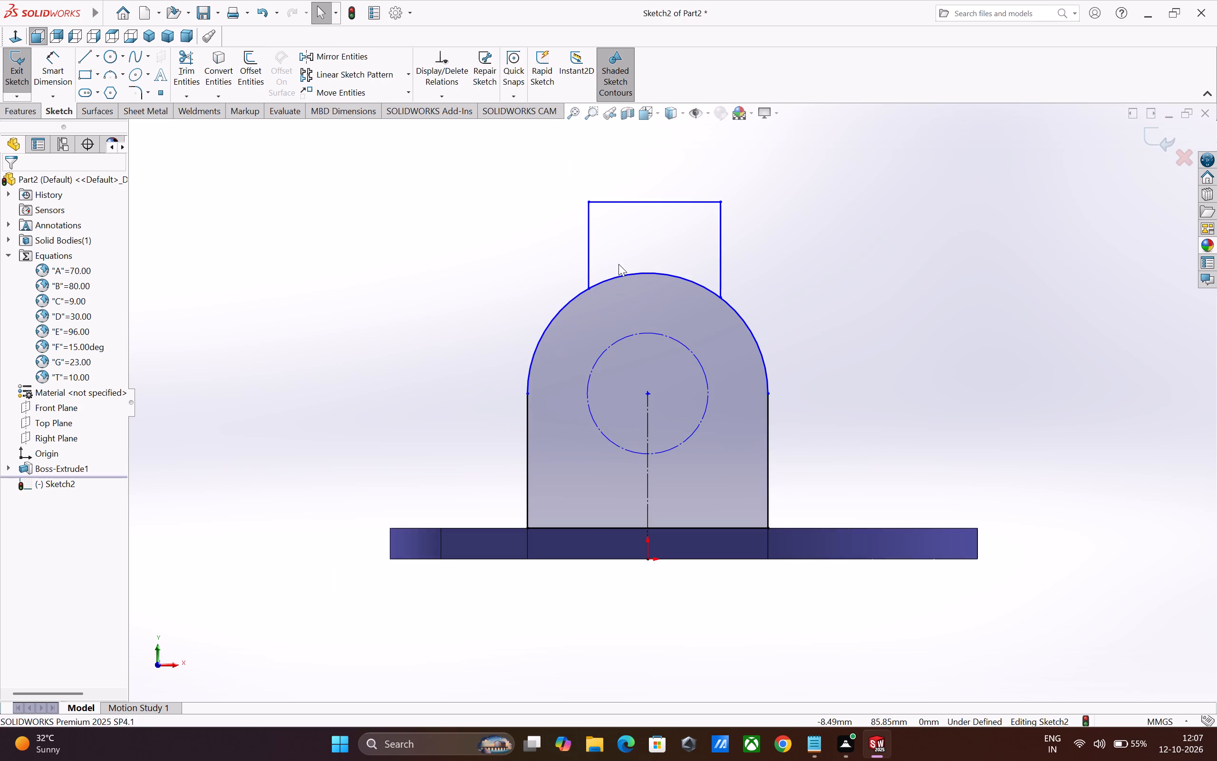
left_click(721, 241)
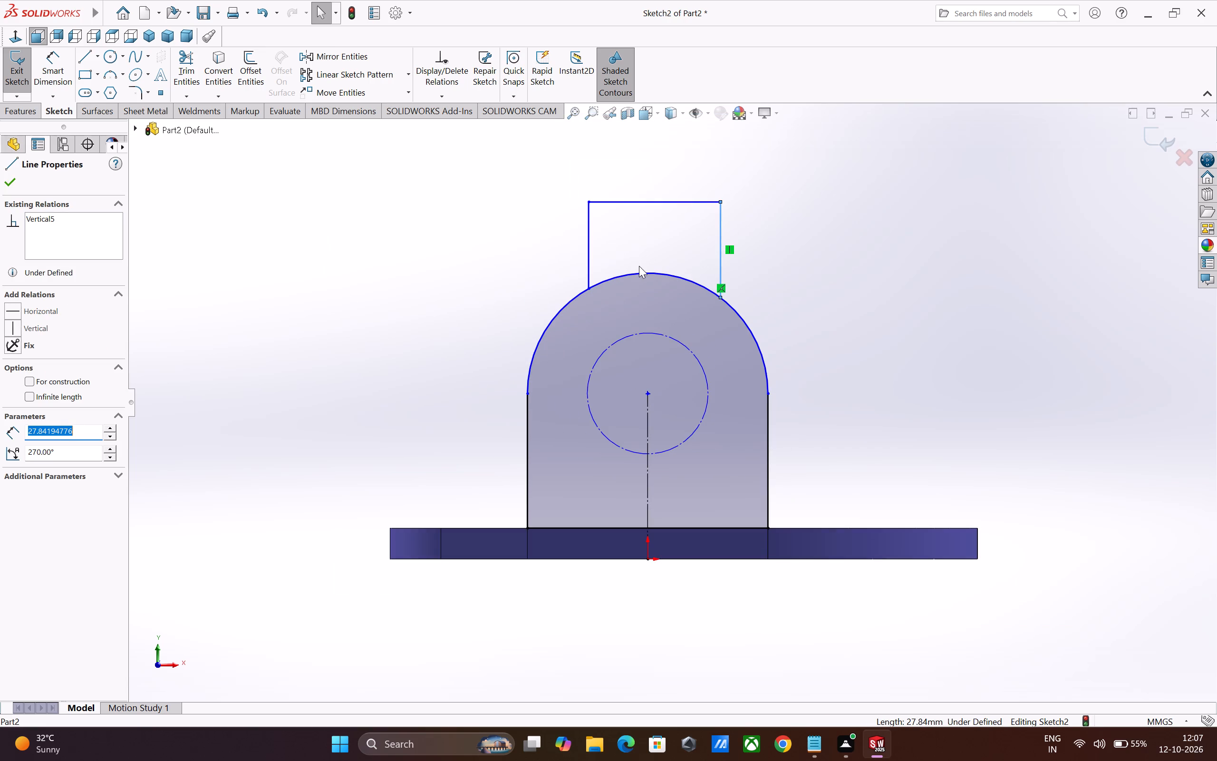
left_click(588, 270, "ctrl")
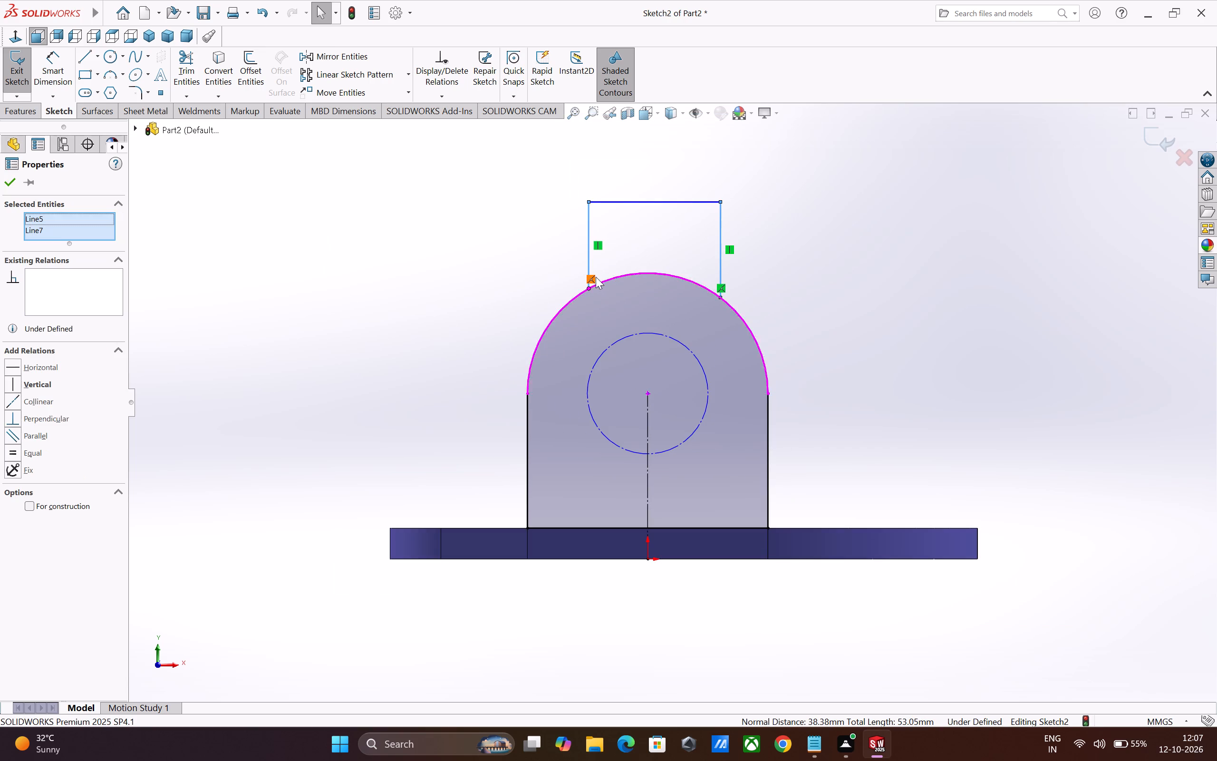
left_click(647, 418, "ctrl")
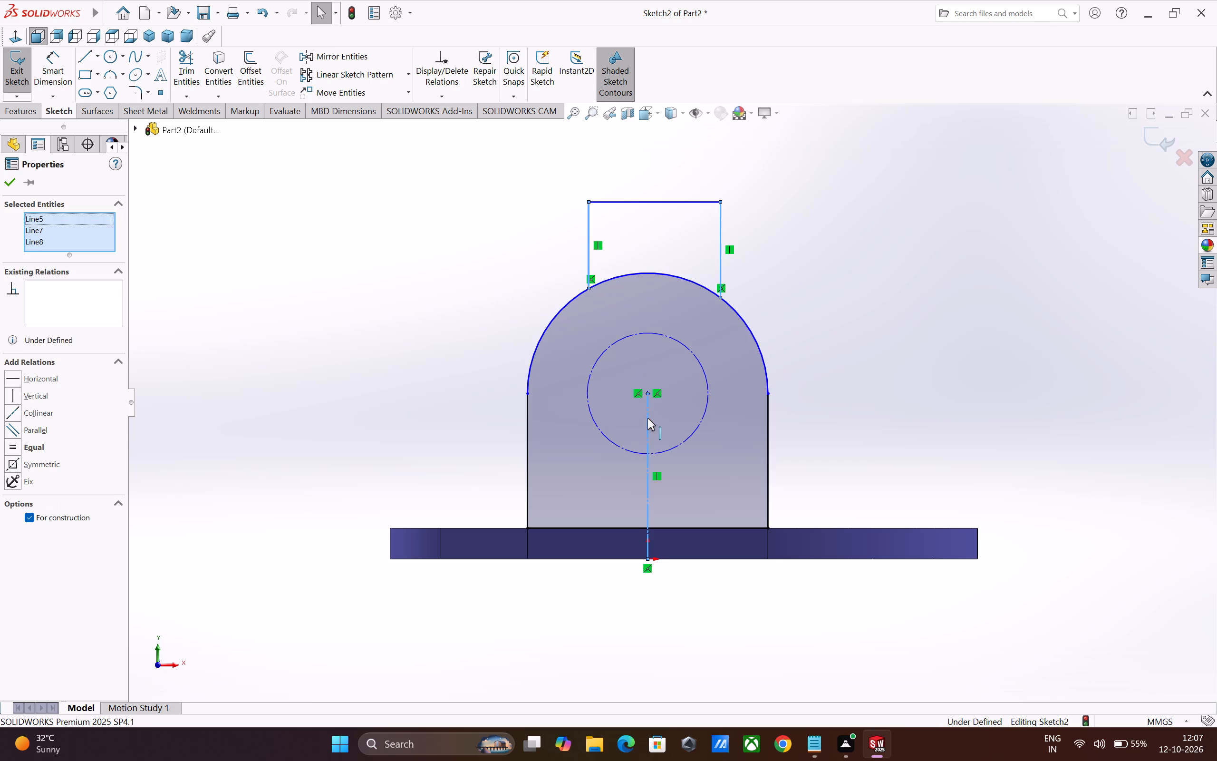
left_click(783, 373)
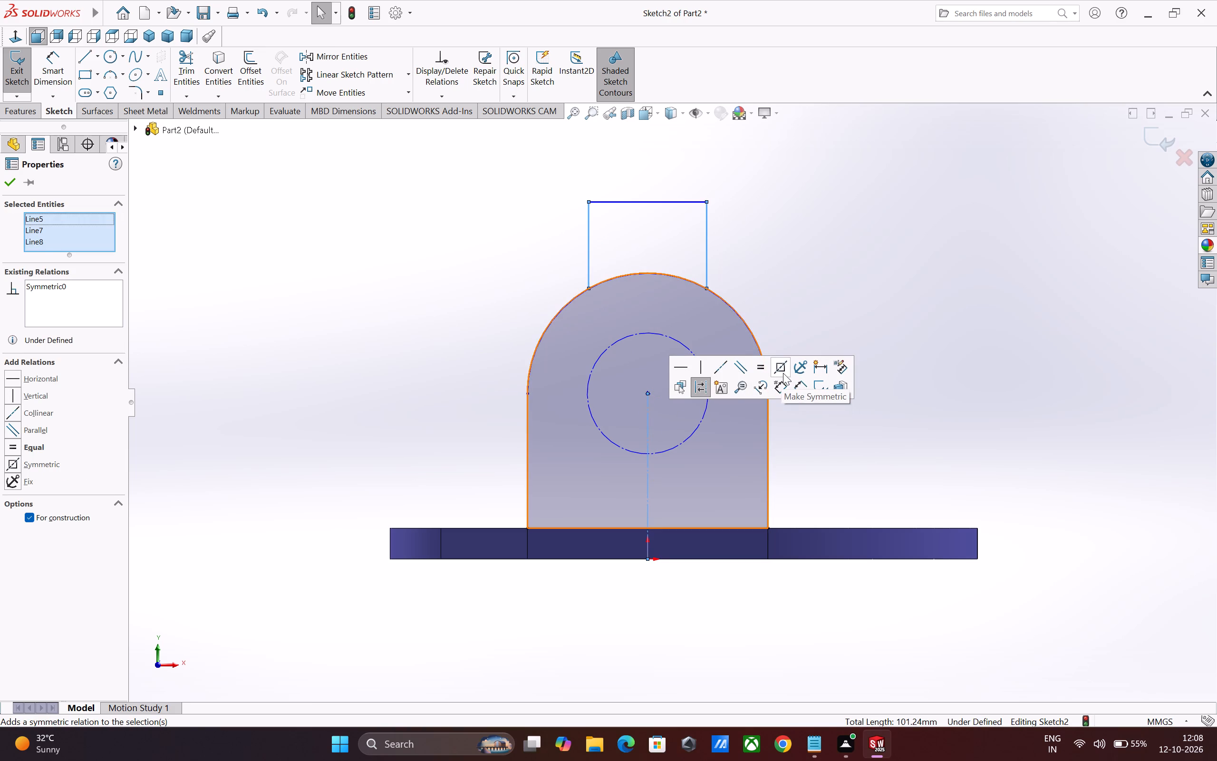
left_click(811, 432)
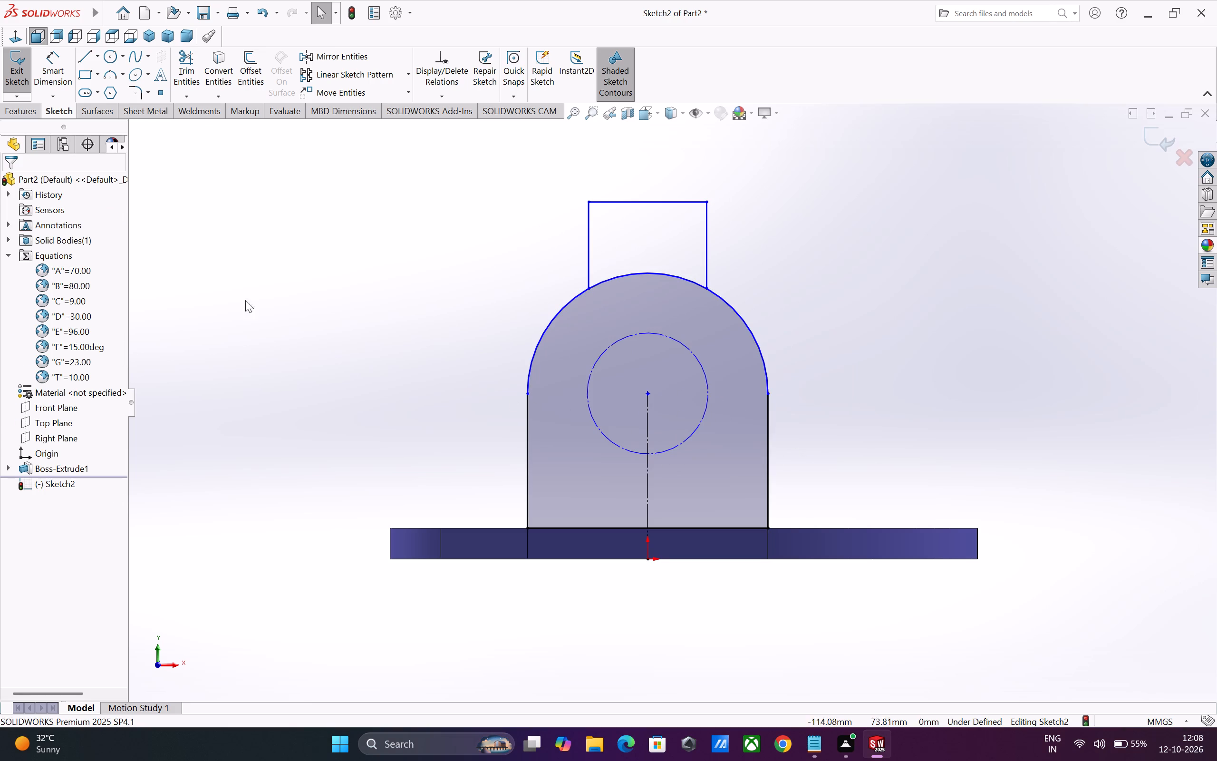
key("Escape")
Dimension the construction circle's diameter and link it to global variable T (10 mm).
left_click(51, 63)
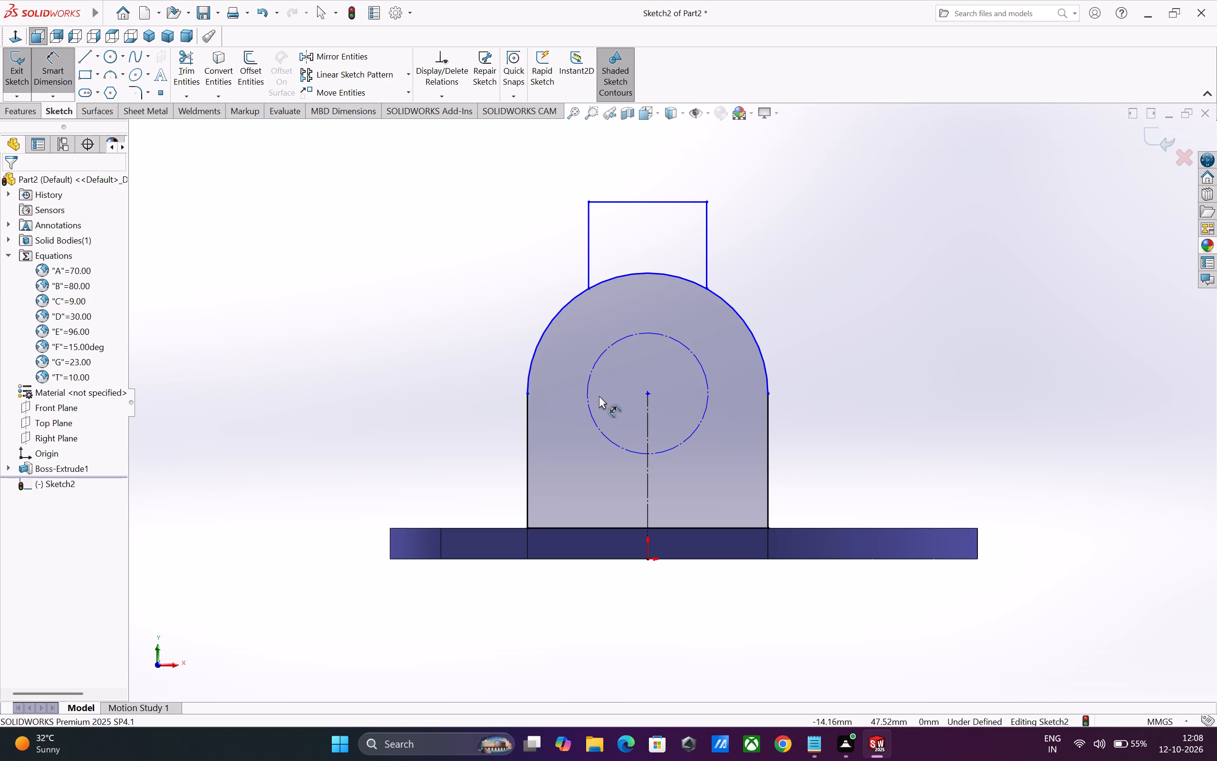
left_click(595, 423)
left_click(446, 393)
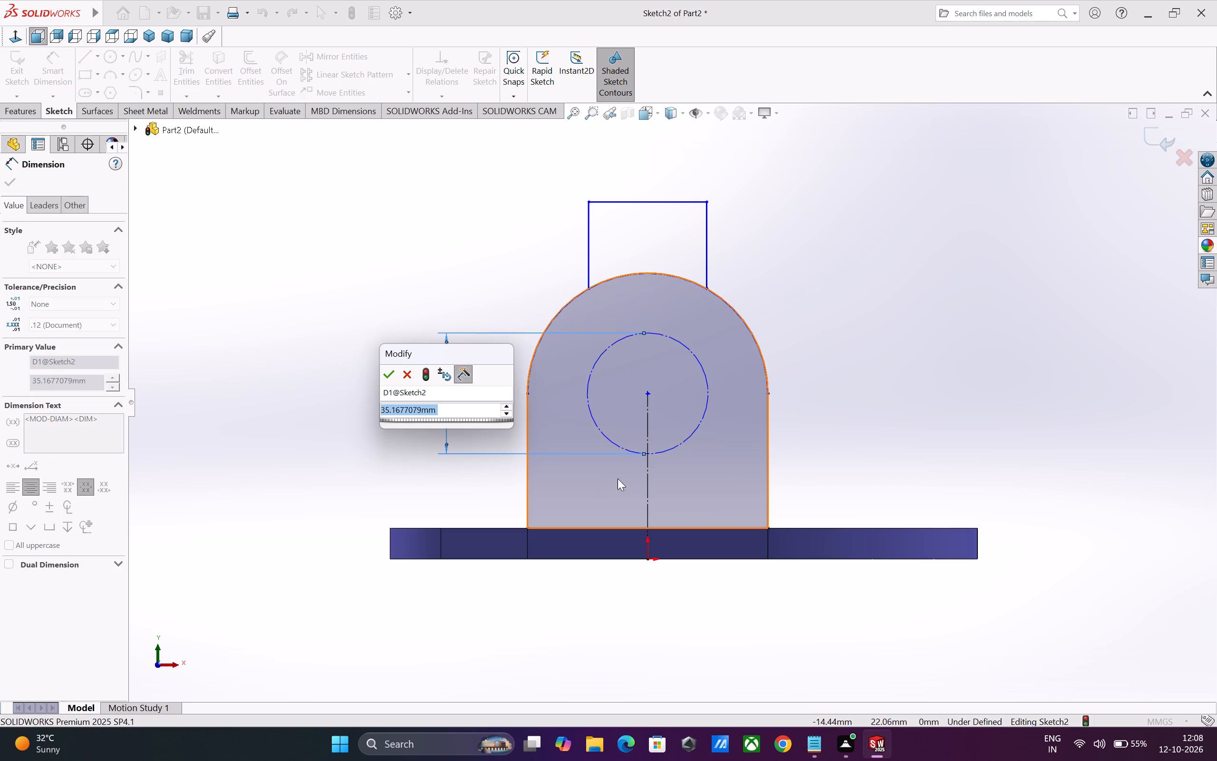
key("equal")
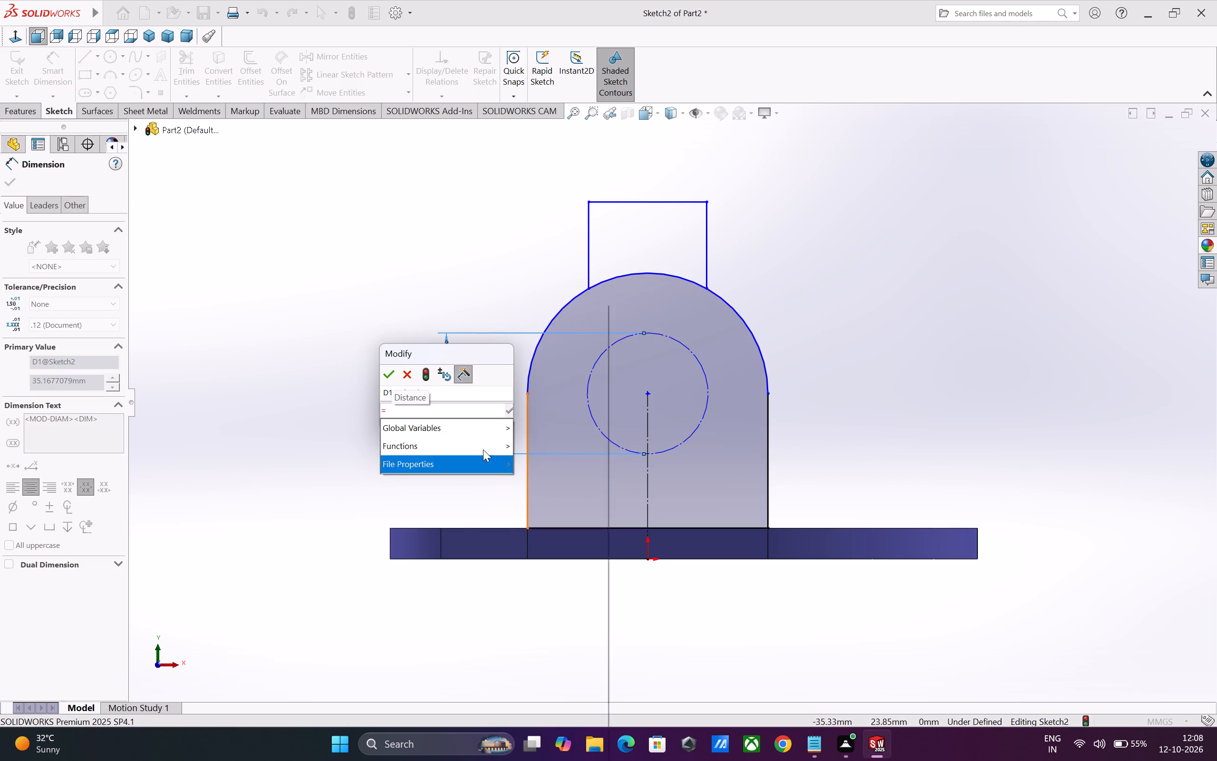
left_click(460, 422)
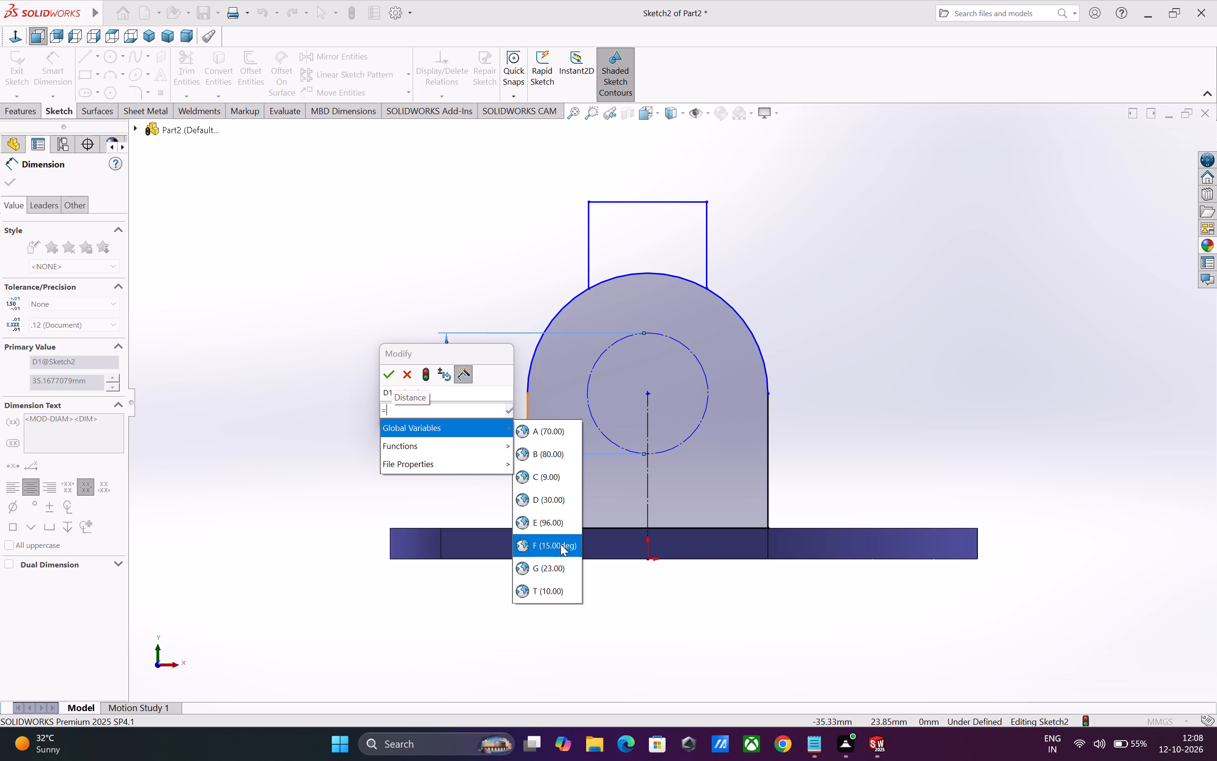
left_click(561, 586)
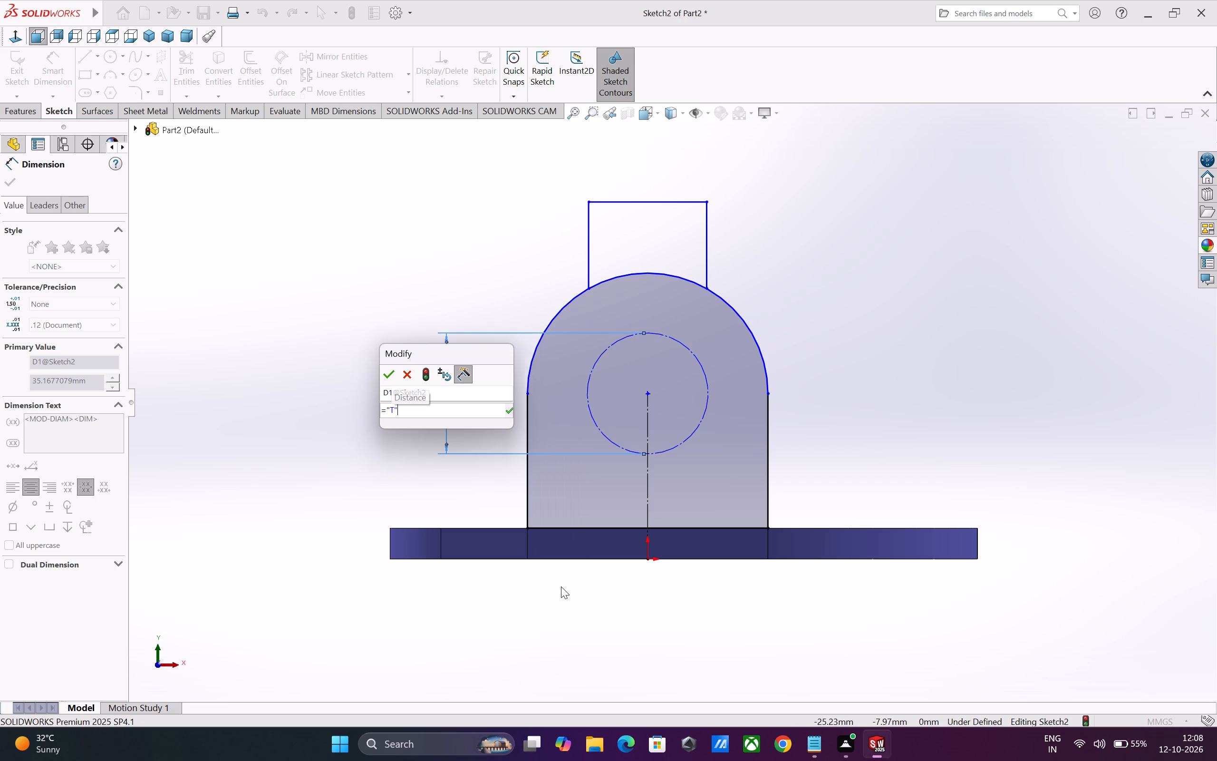
left_click(381, 376)
left_click(320, 404)
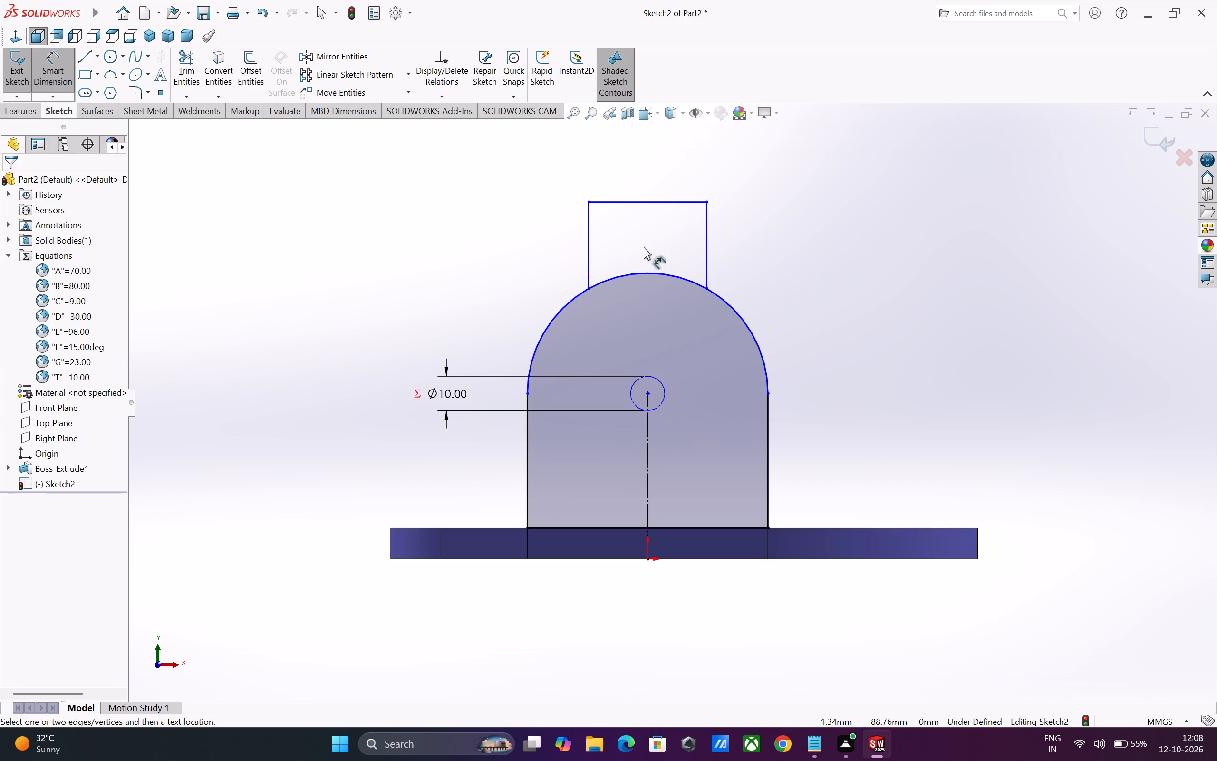
Dimension the width of the horizontal line above the arch and link it to global variable D (30 mm).
left_click(624, 200)
left_click(637, 171)
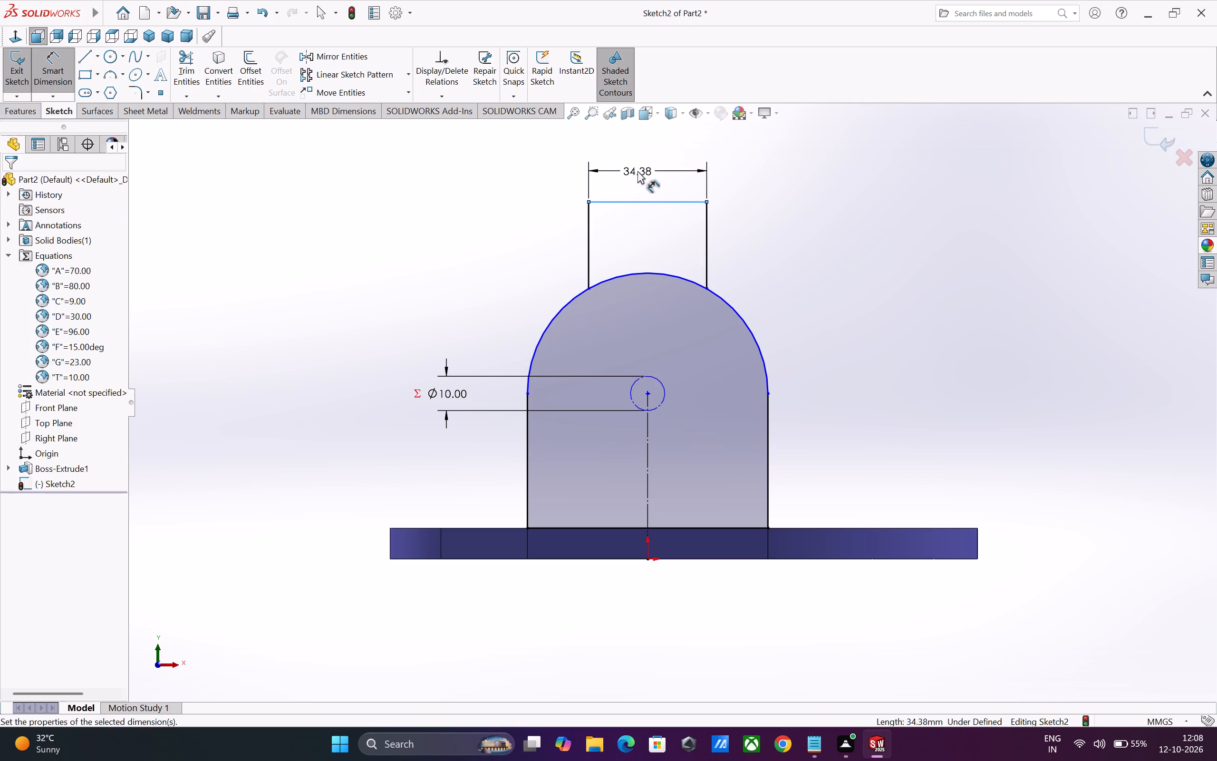
key("equal")
left_click(660, 203)
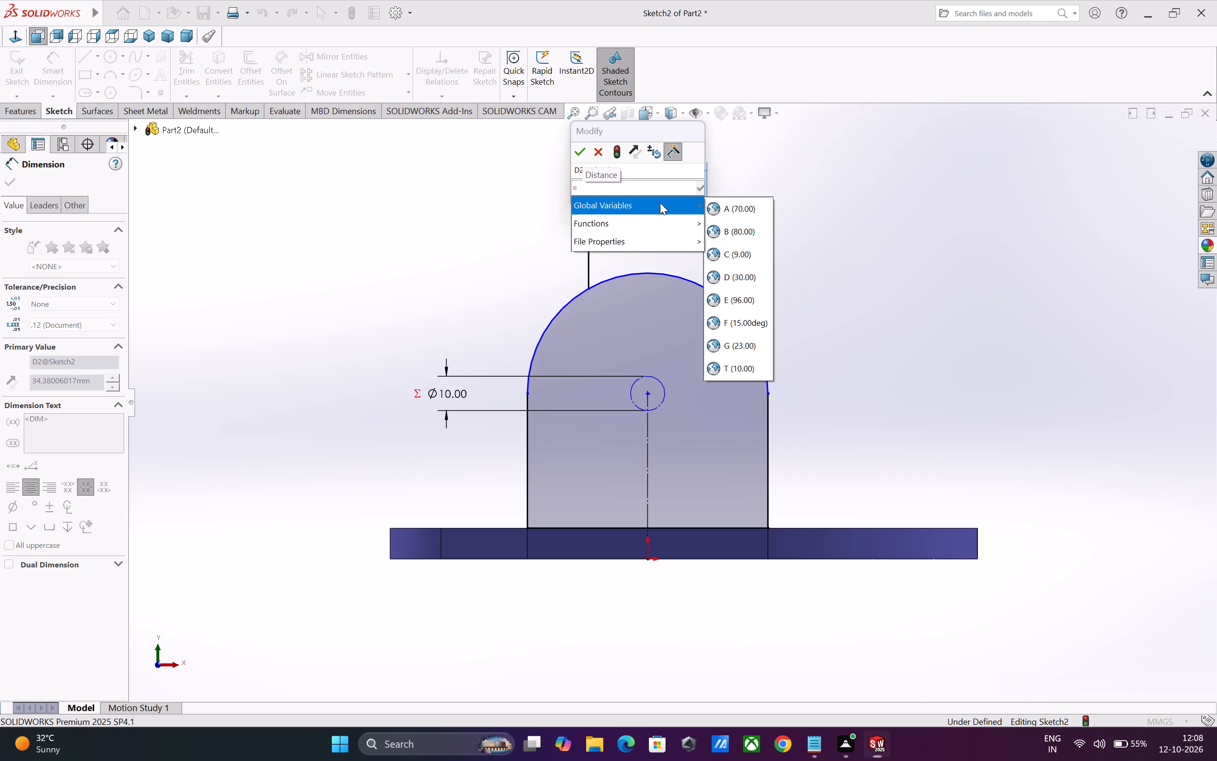
left_click(733, 278)
left_click(587, 155)
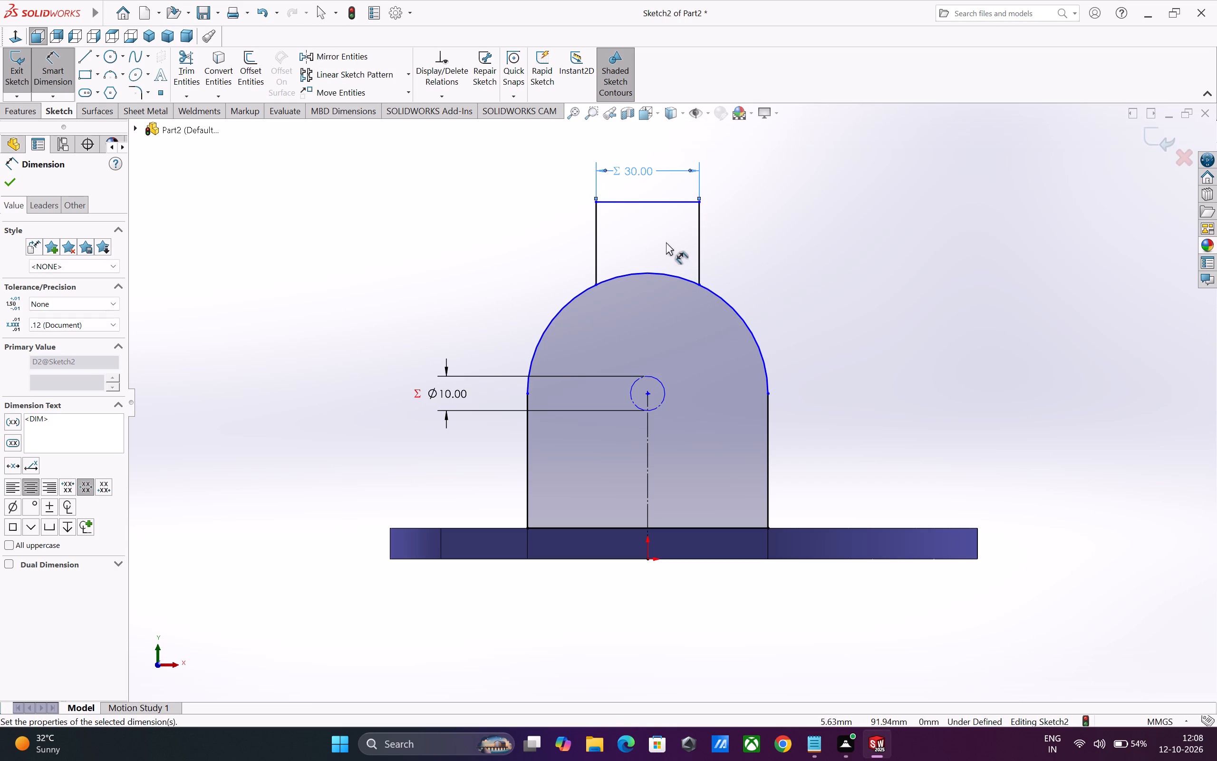
Dimension the height from the plate's bottom edge to the upper horizontal line and link it to global variable B (80 mm).
left_click(647, 202)
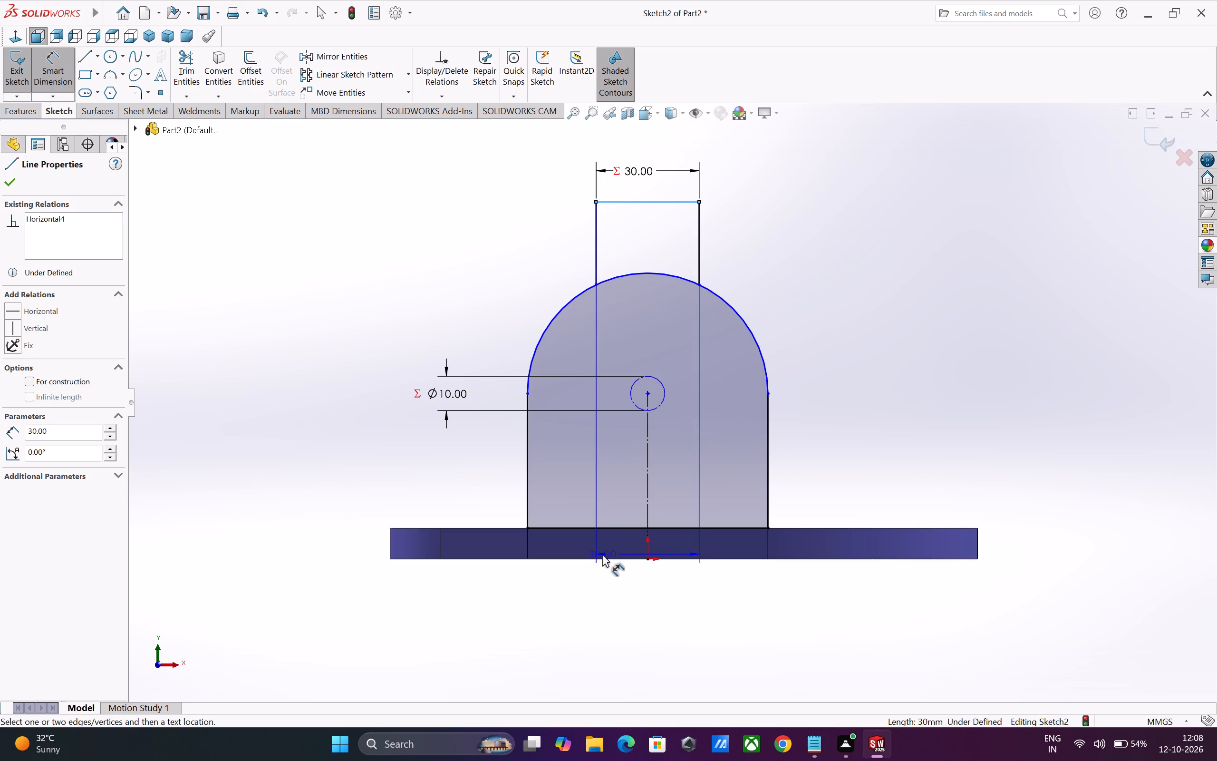
left_click(602, 559)
left_click(323, 491)
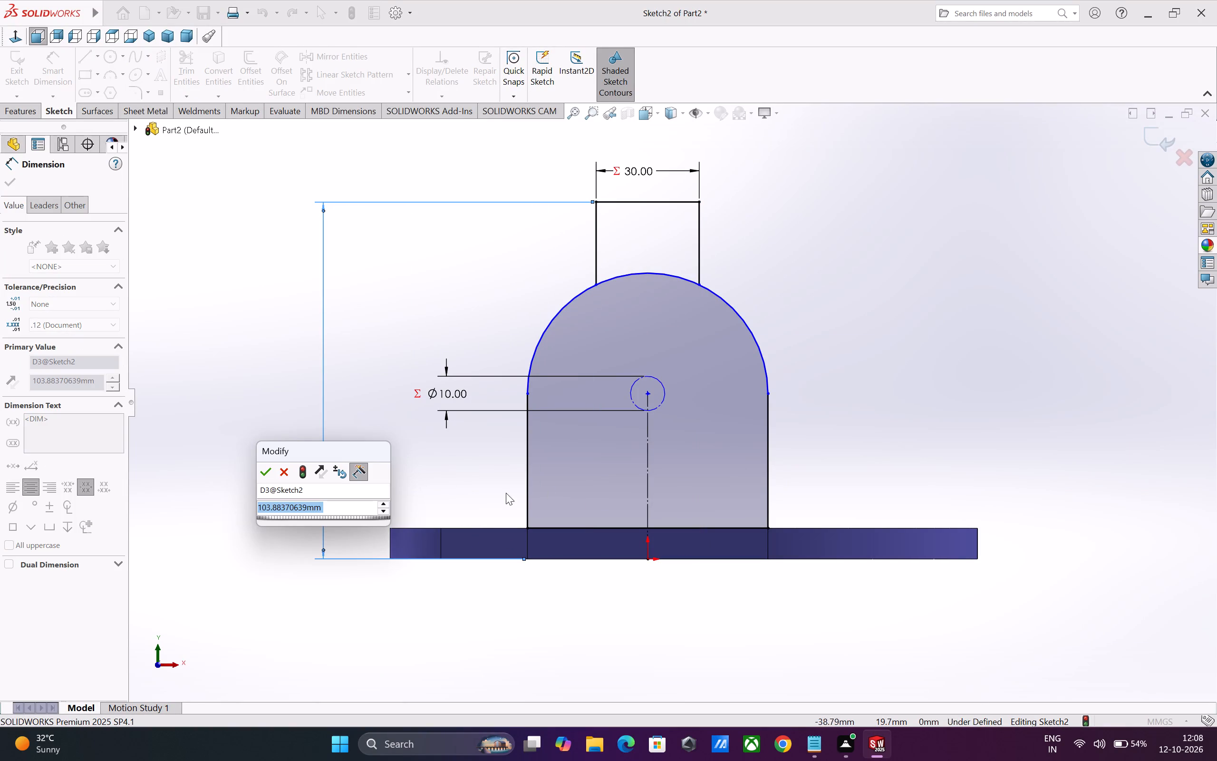
key("equal")
left_click(353, 526)
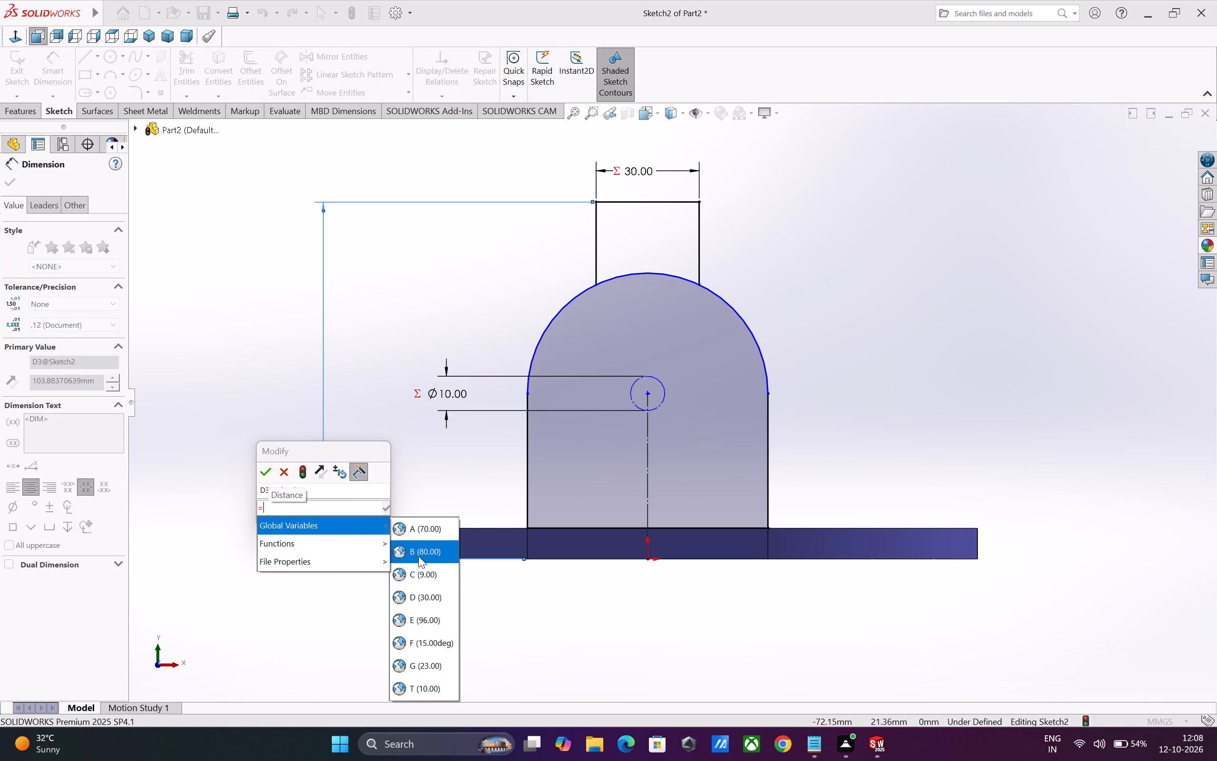
left_click(431, 555)
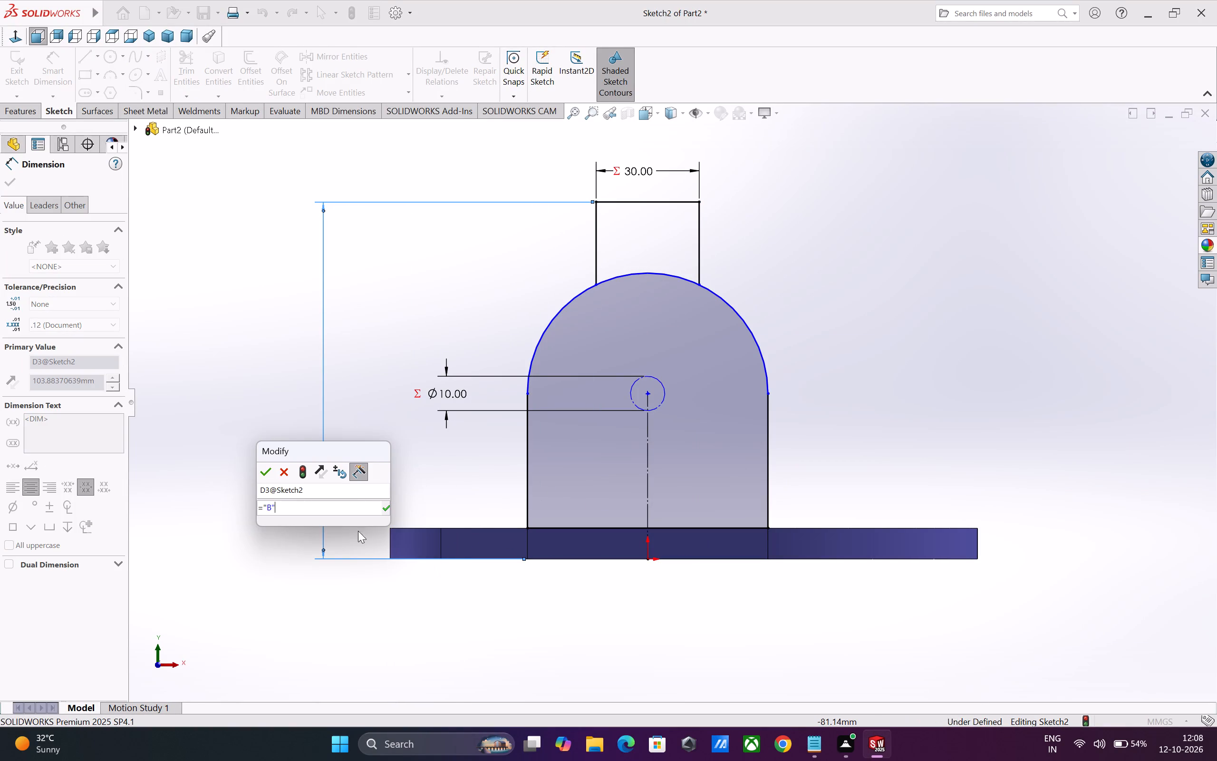
left_click(270, 476)
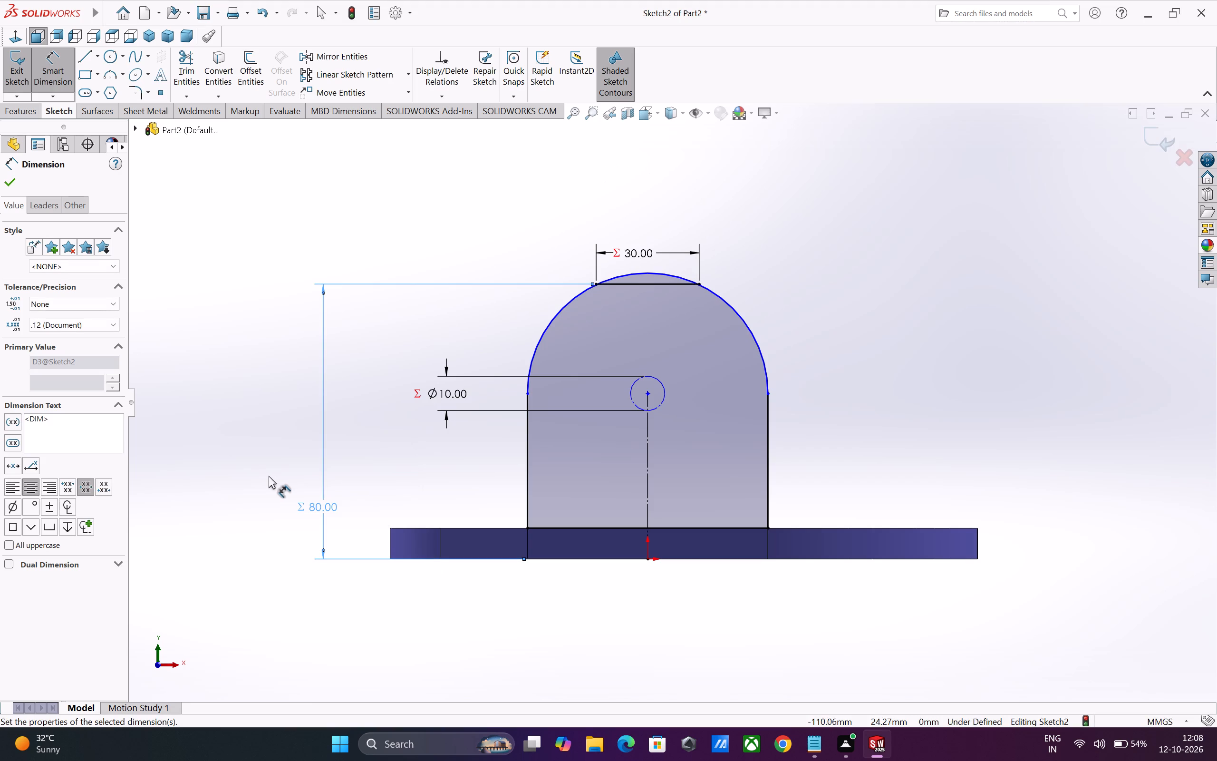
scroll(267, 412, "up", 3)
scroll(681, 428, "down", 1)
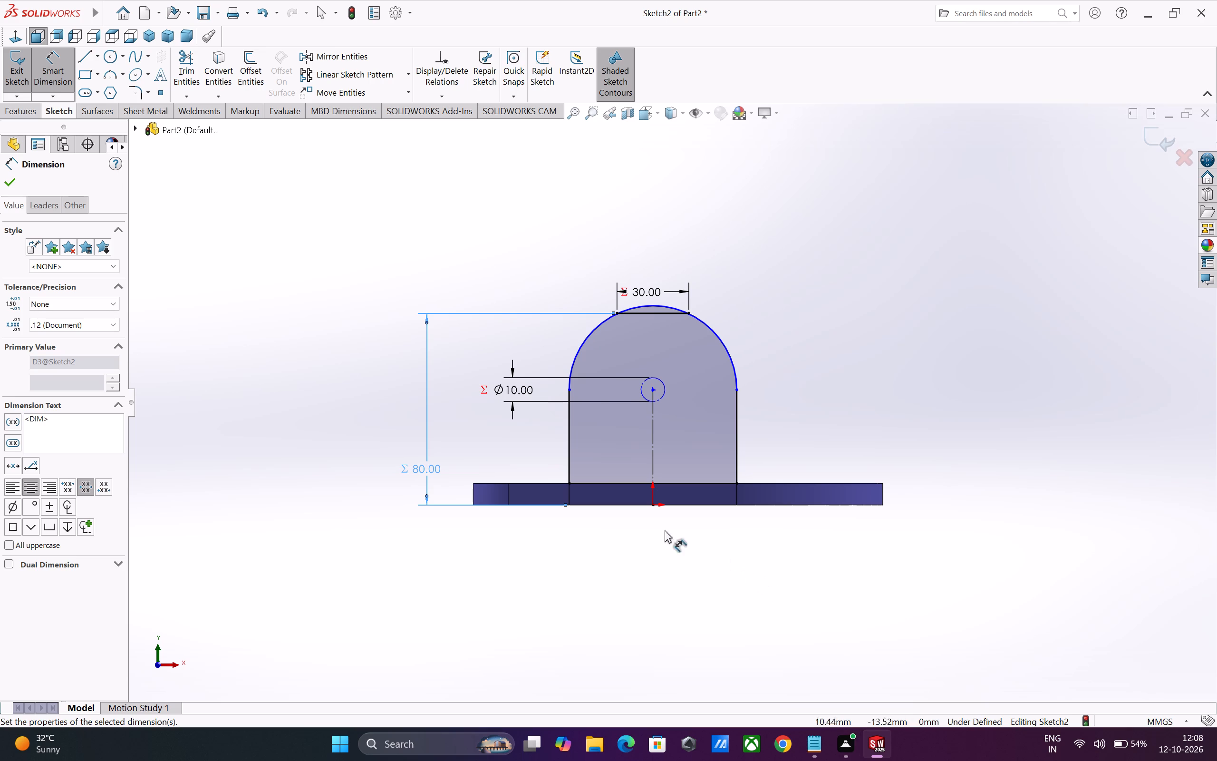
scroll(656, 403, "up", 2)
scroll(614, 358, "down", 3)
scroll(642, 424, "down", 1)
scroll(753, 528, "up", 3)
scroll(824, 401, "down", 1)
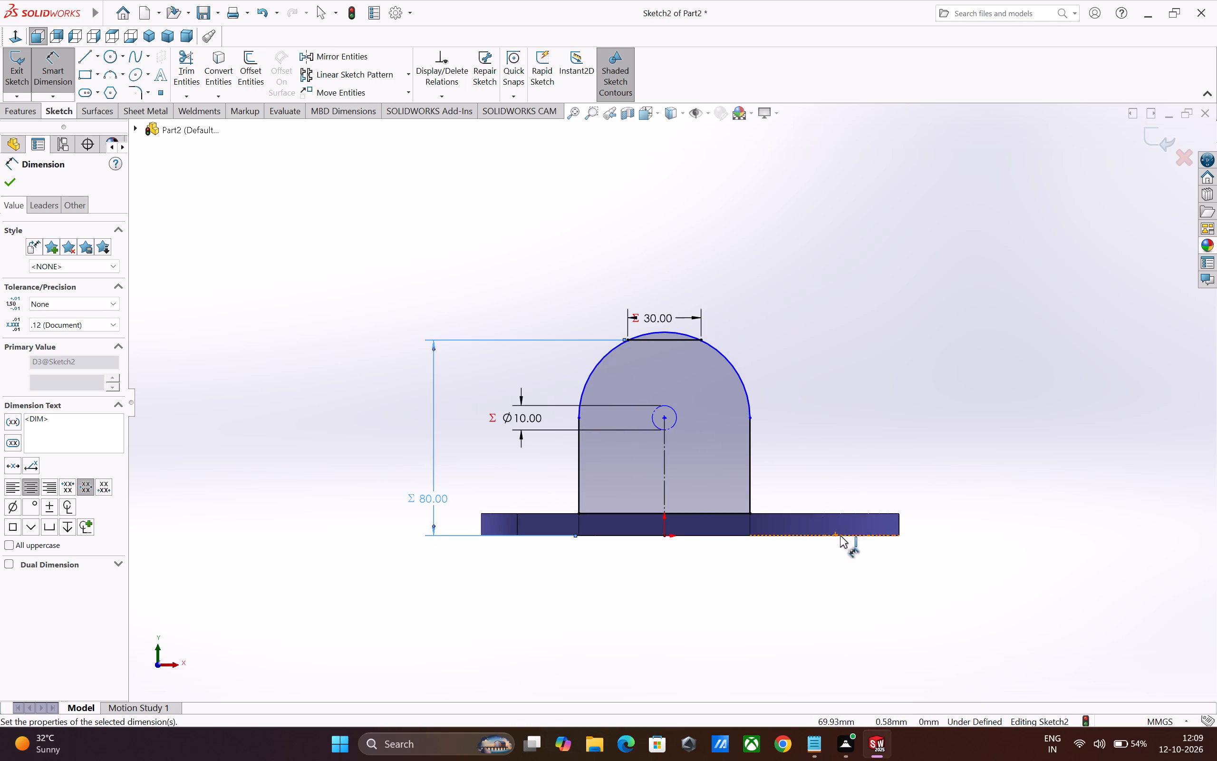
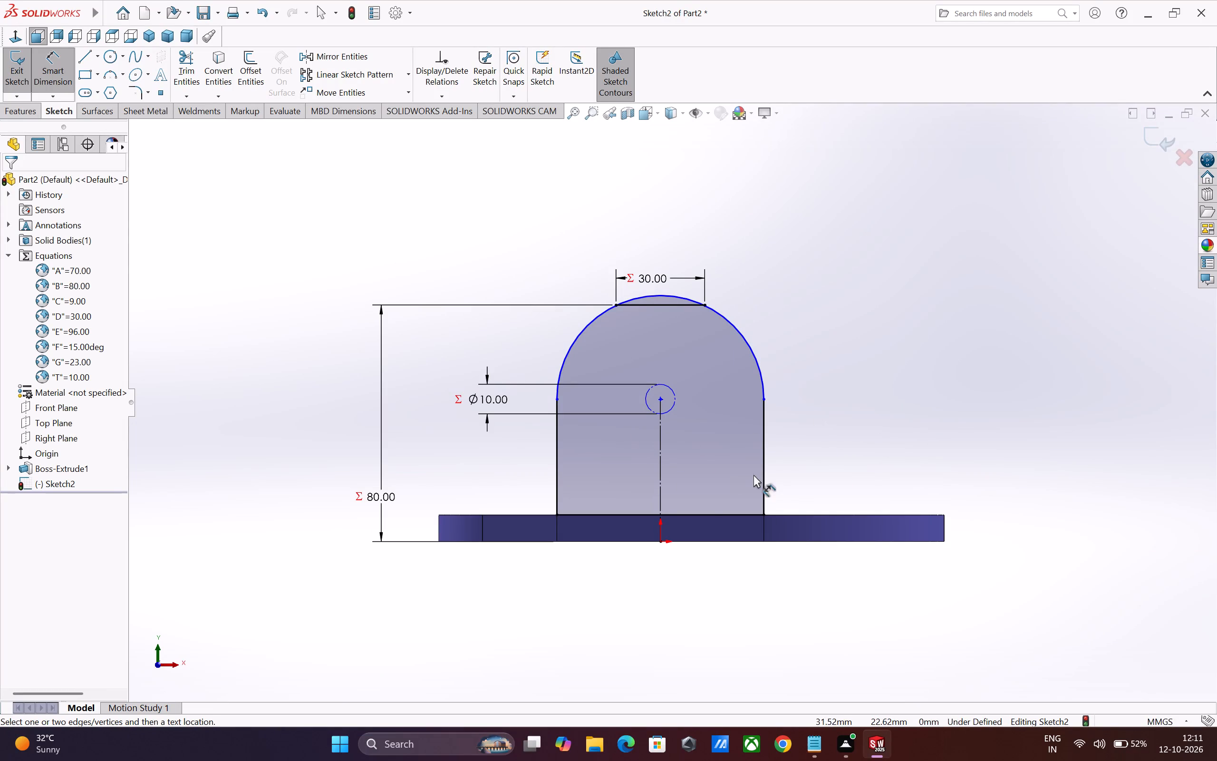
Make the construction circle tangent to the profile's bottom line on the plate's top edge.
key("Escape")
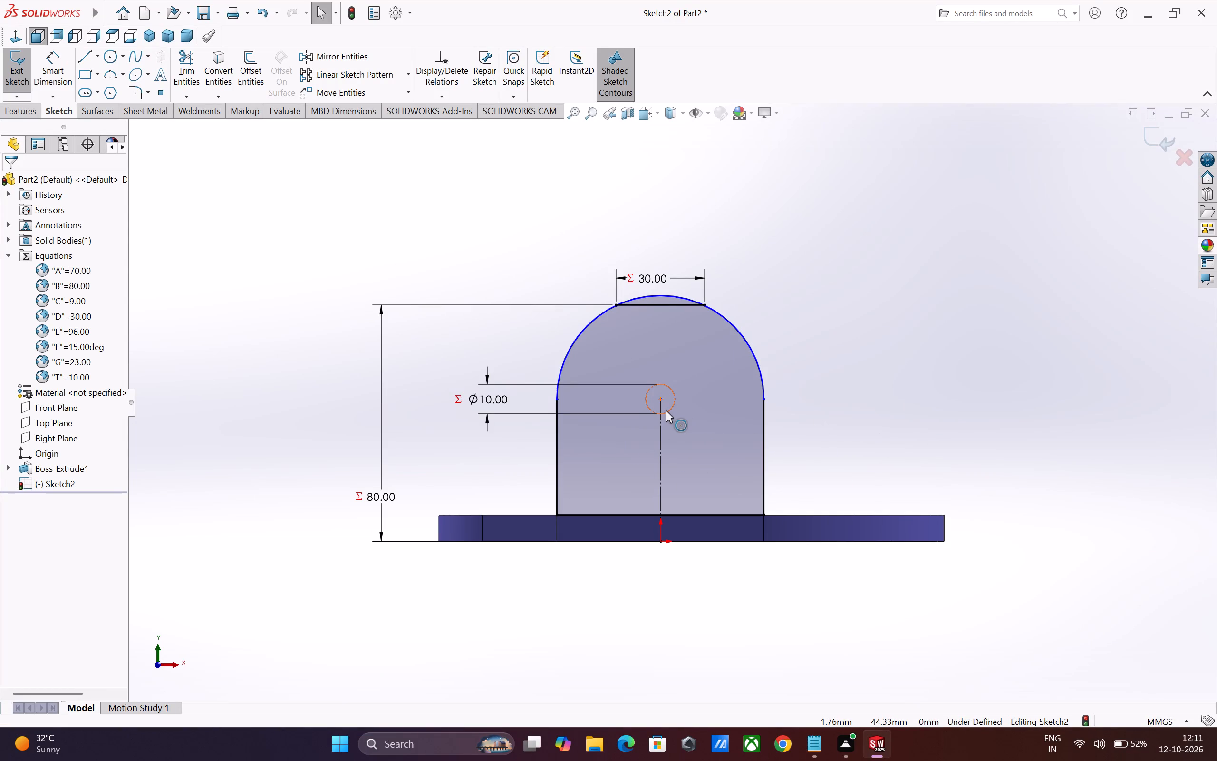
left_click(666, 410)
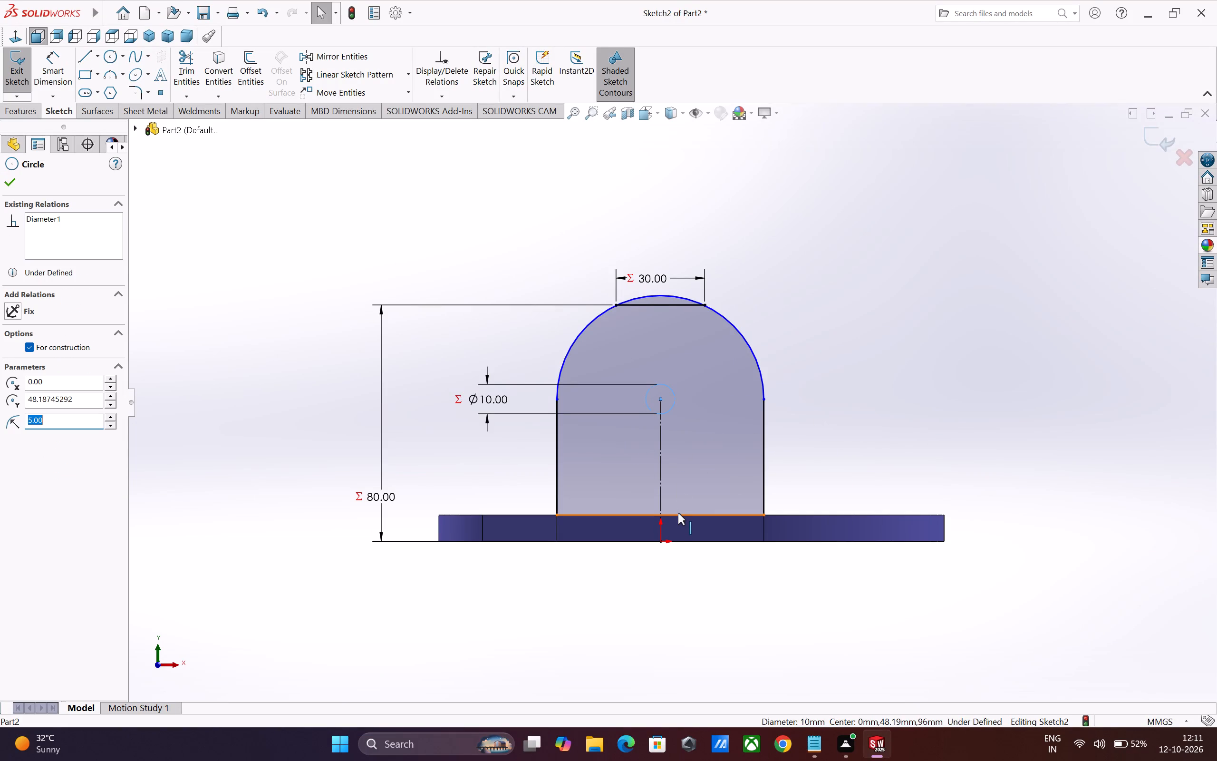
left_click(678, 514, "ctrl")
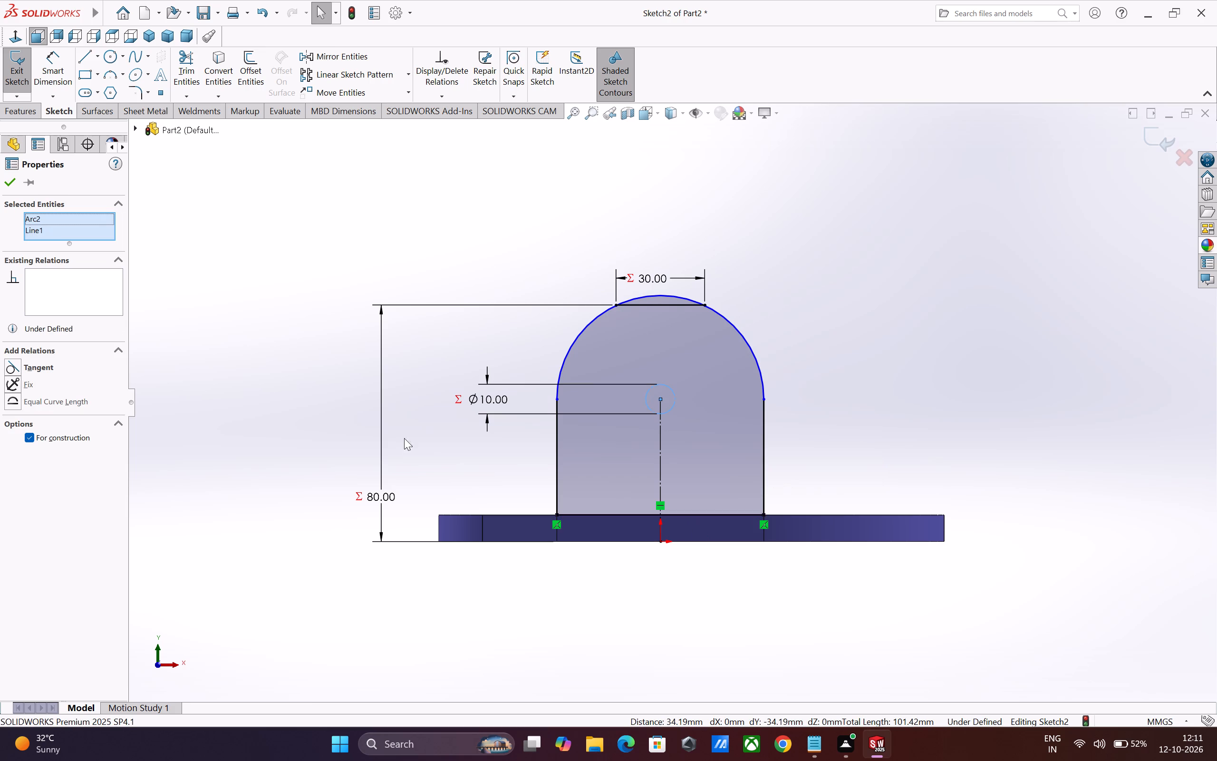
left_click(16, 369)
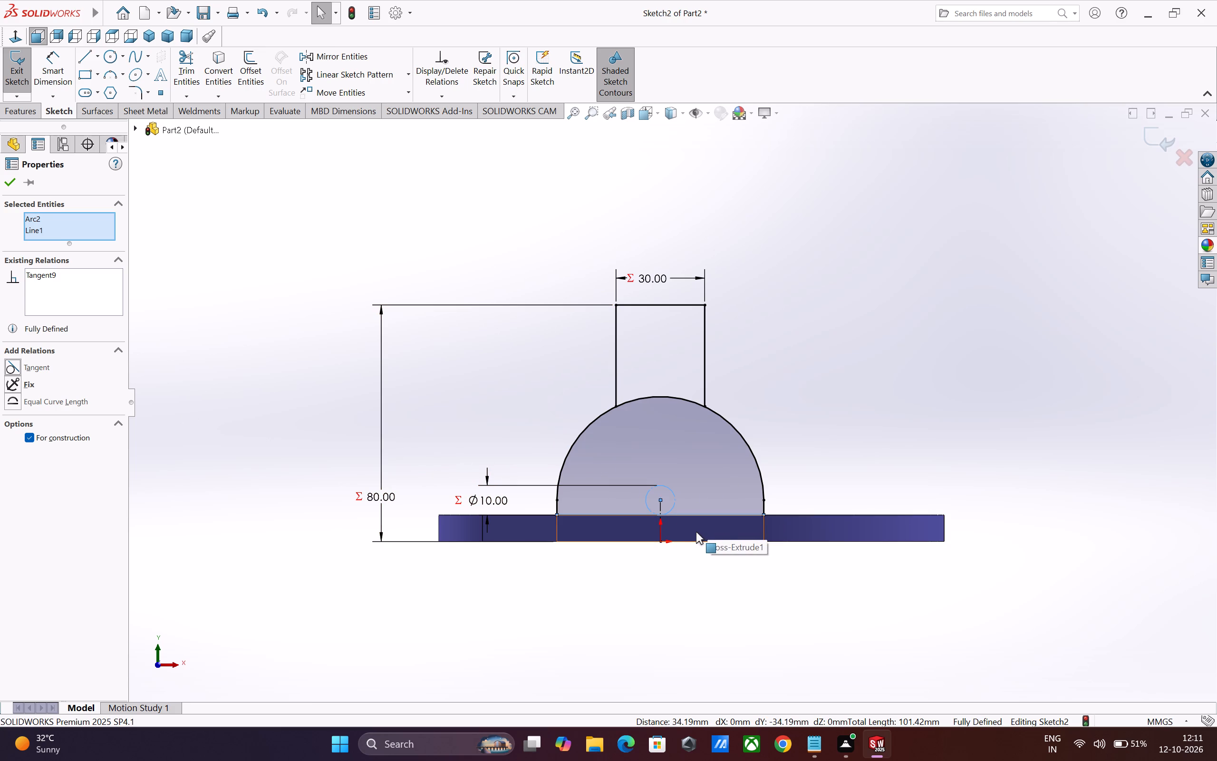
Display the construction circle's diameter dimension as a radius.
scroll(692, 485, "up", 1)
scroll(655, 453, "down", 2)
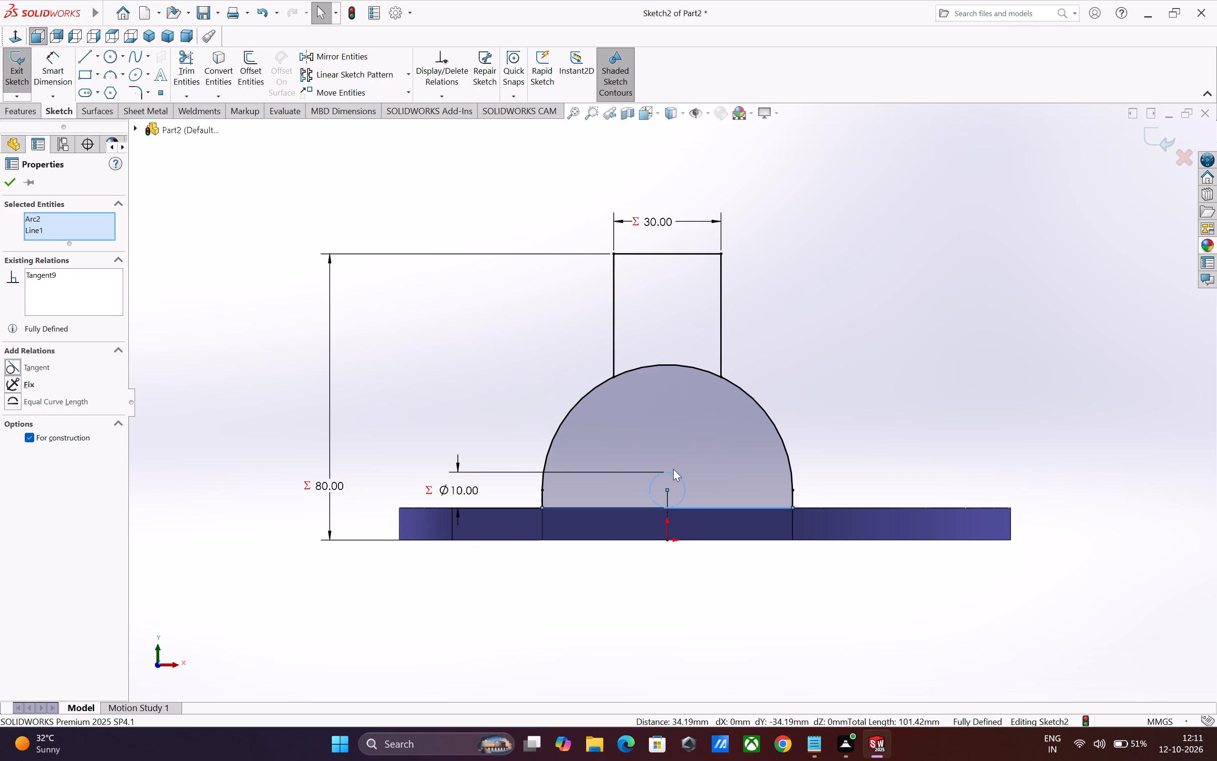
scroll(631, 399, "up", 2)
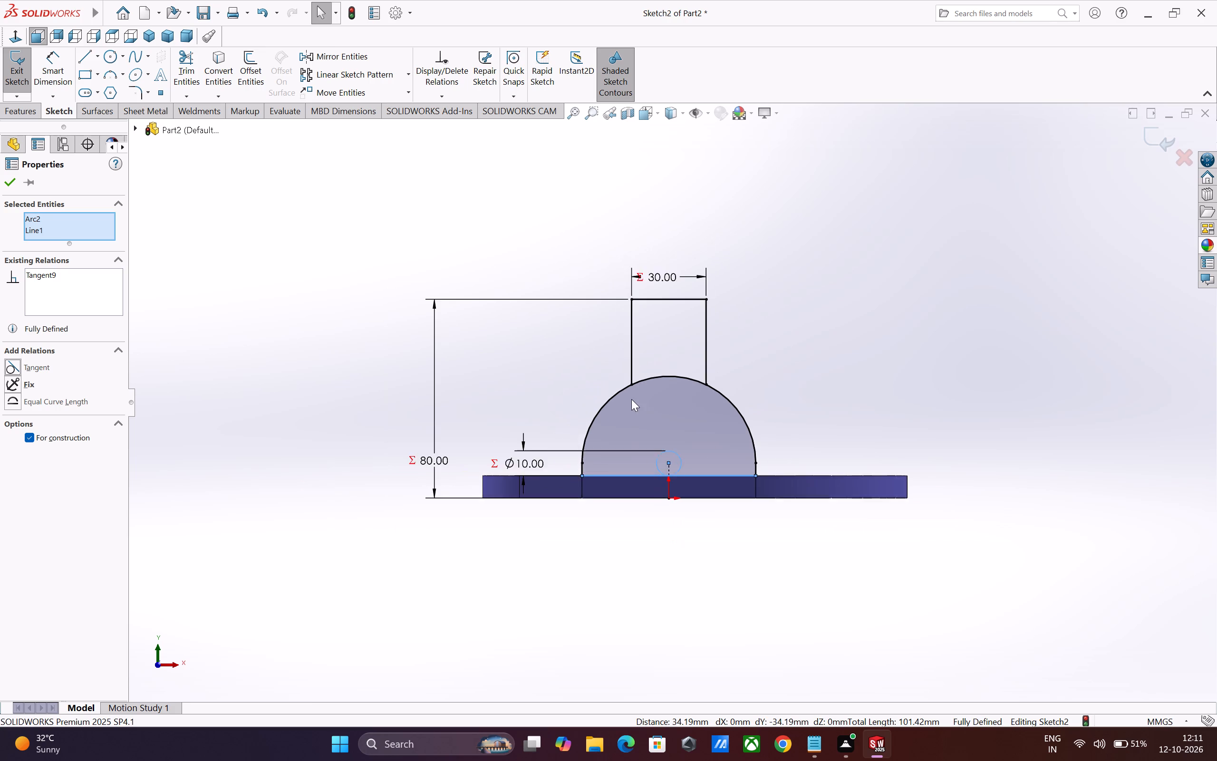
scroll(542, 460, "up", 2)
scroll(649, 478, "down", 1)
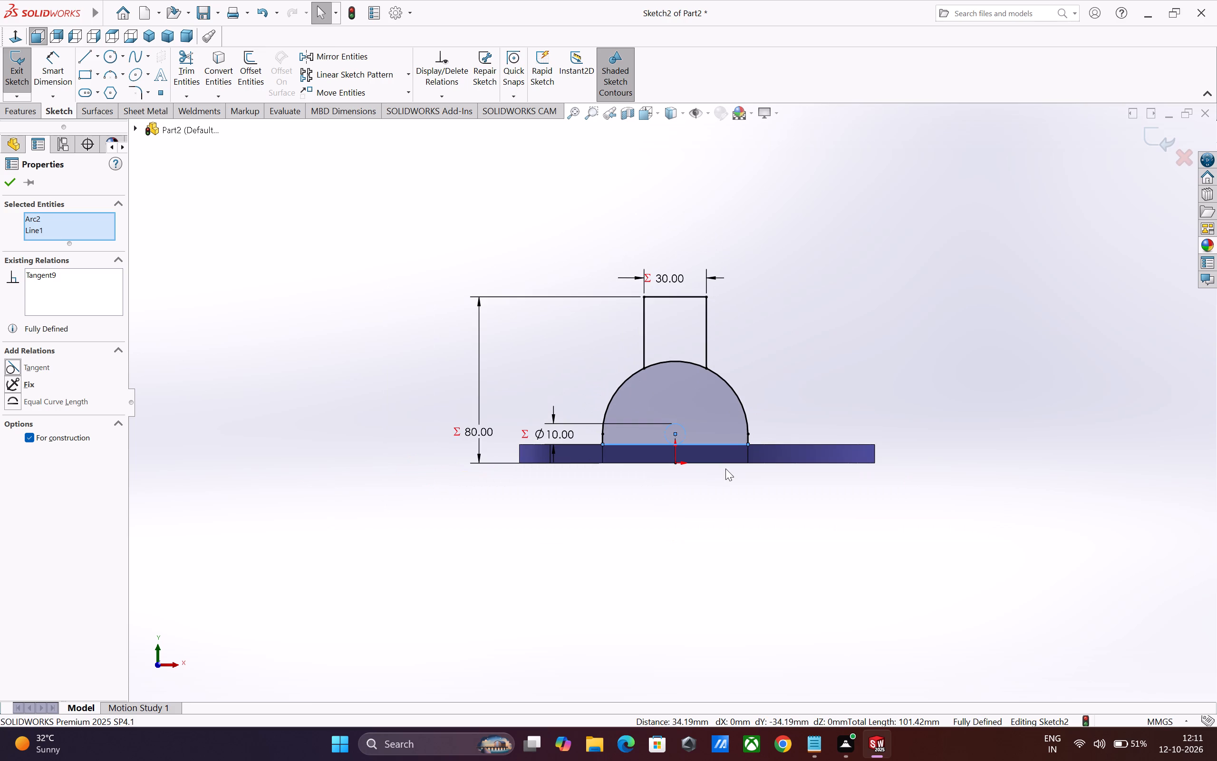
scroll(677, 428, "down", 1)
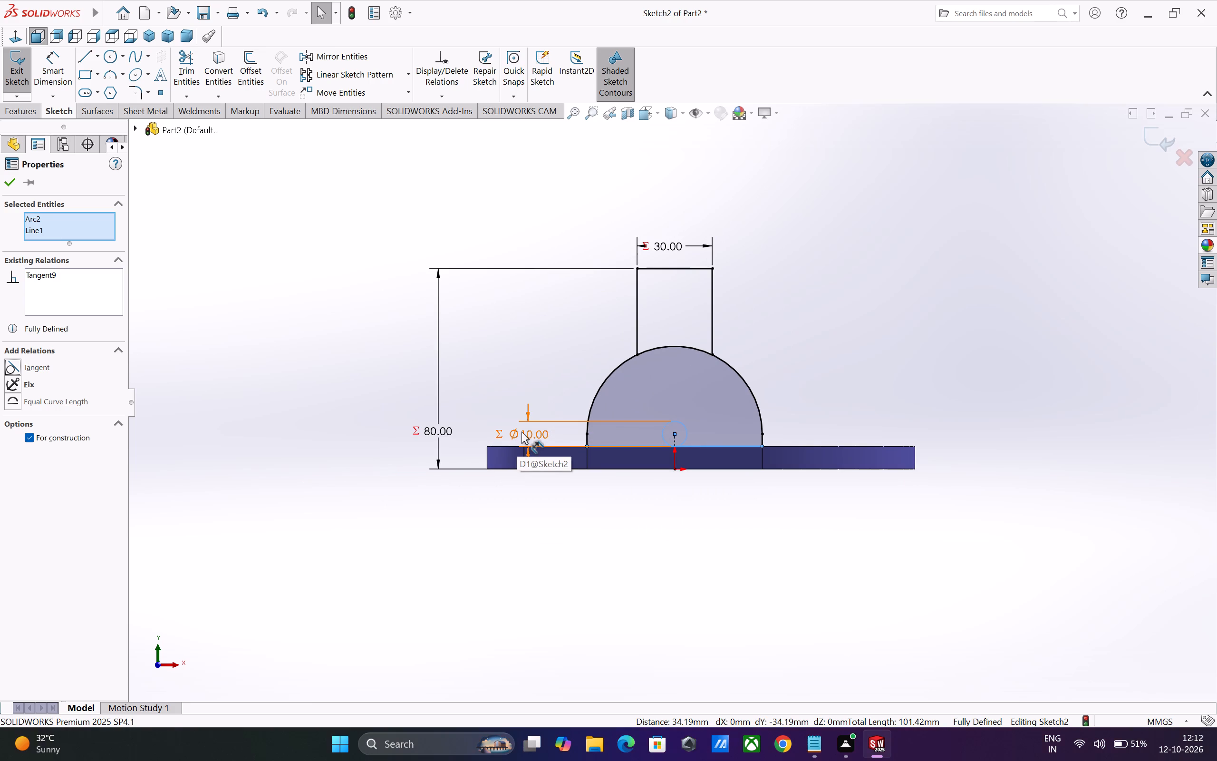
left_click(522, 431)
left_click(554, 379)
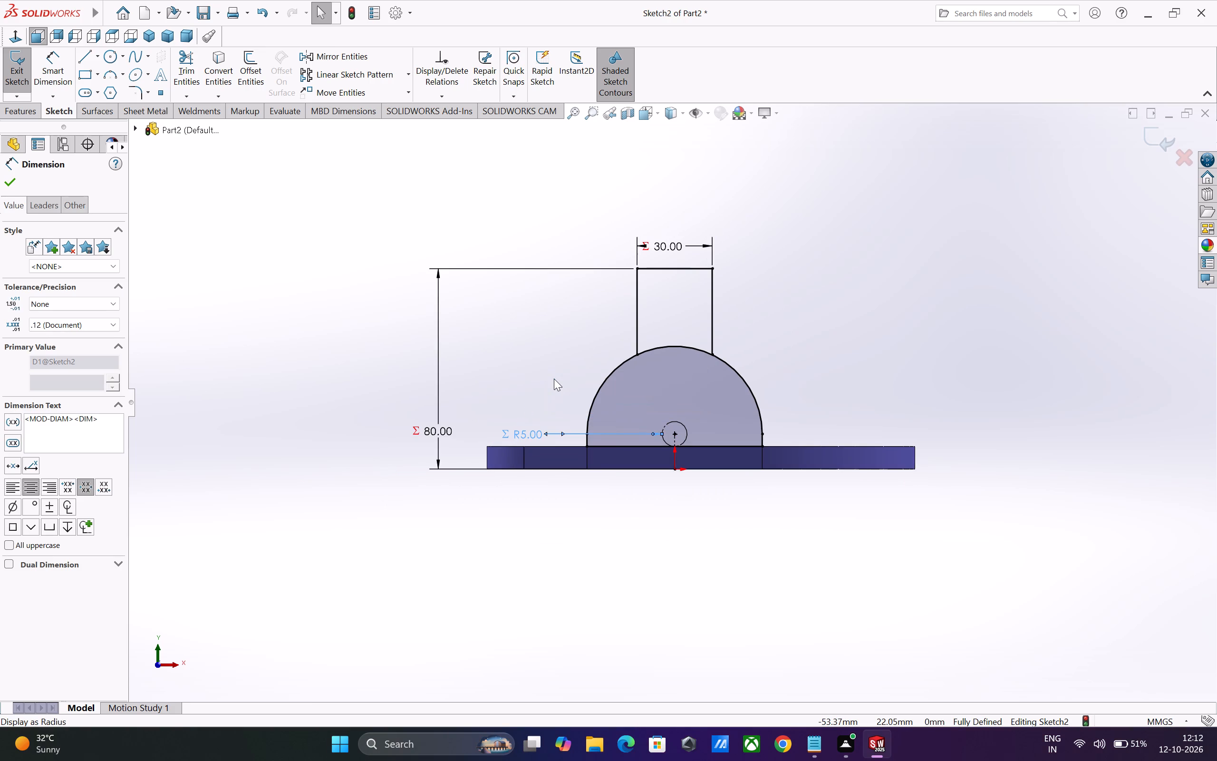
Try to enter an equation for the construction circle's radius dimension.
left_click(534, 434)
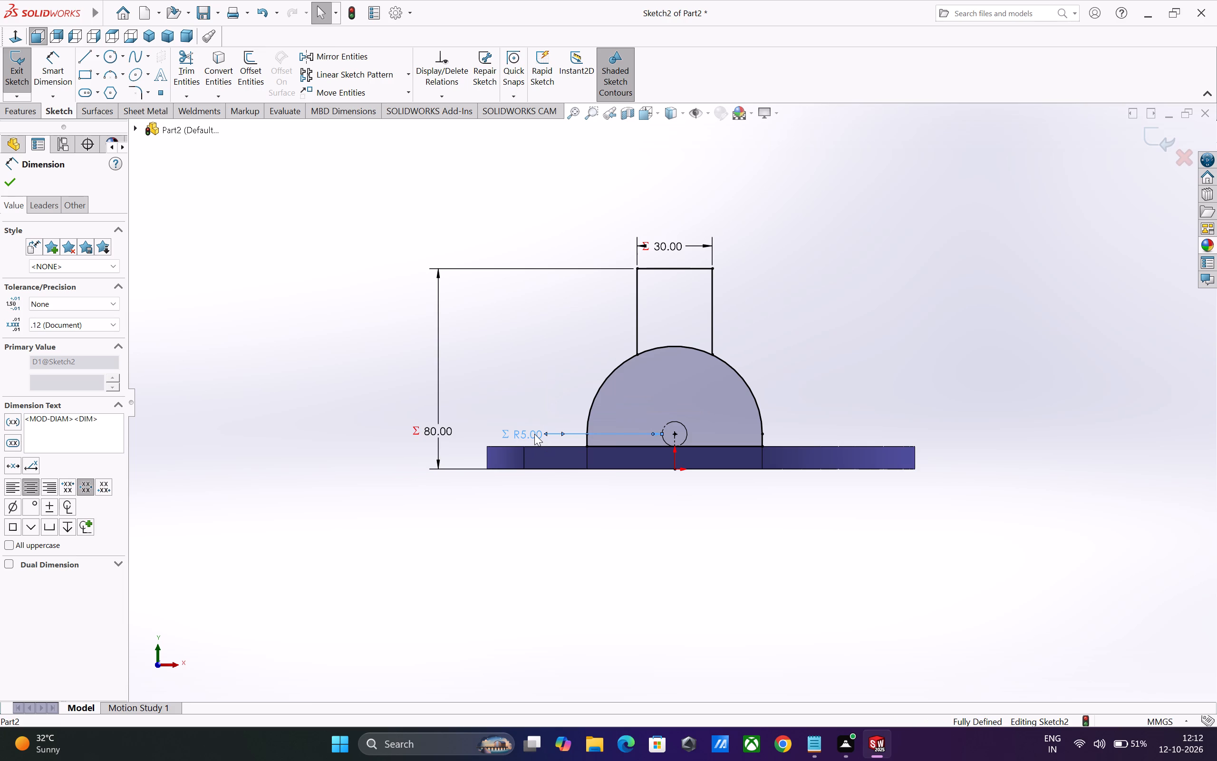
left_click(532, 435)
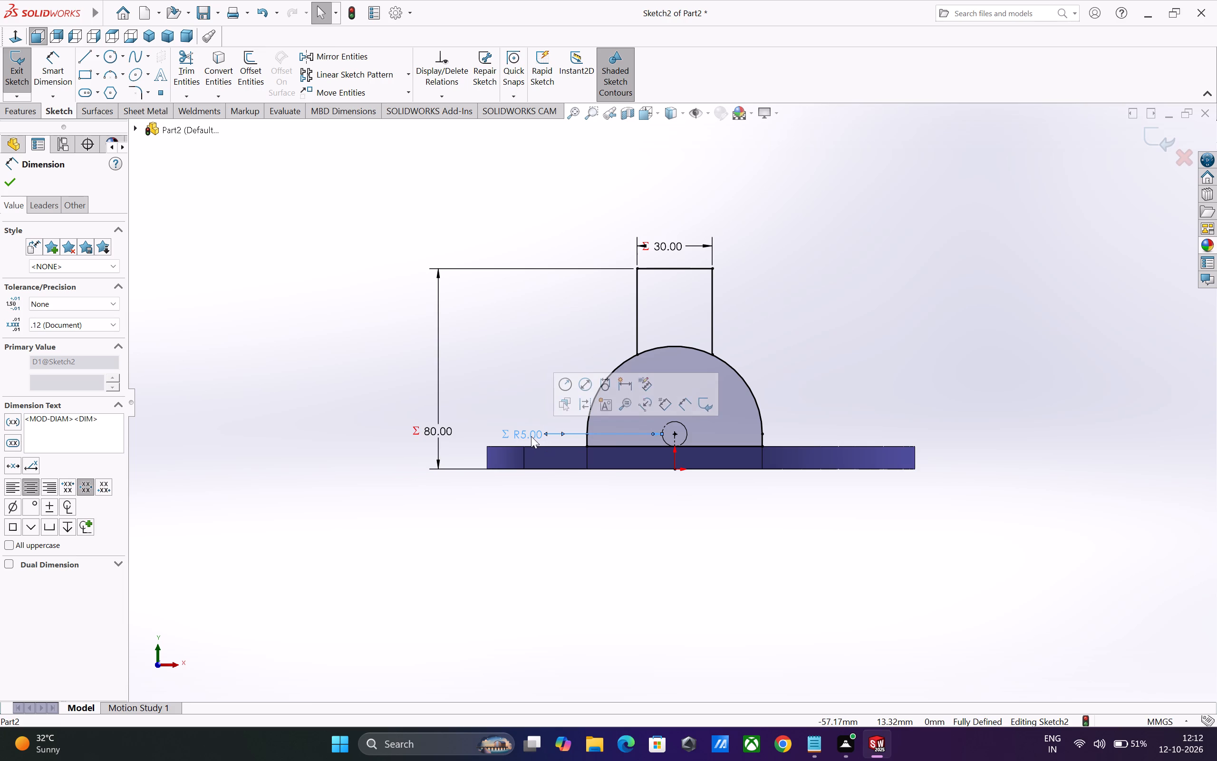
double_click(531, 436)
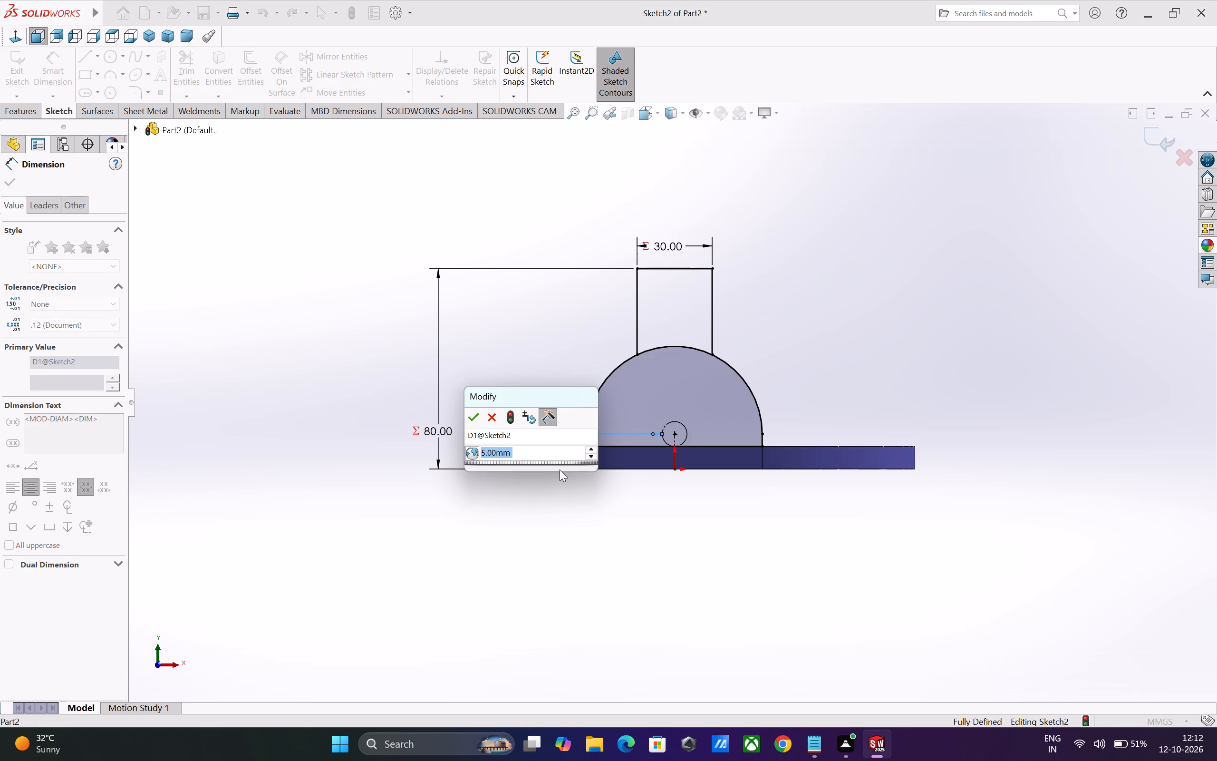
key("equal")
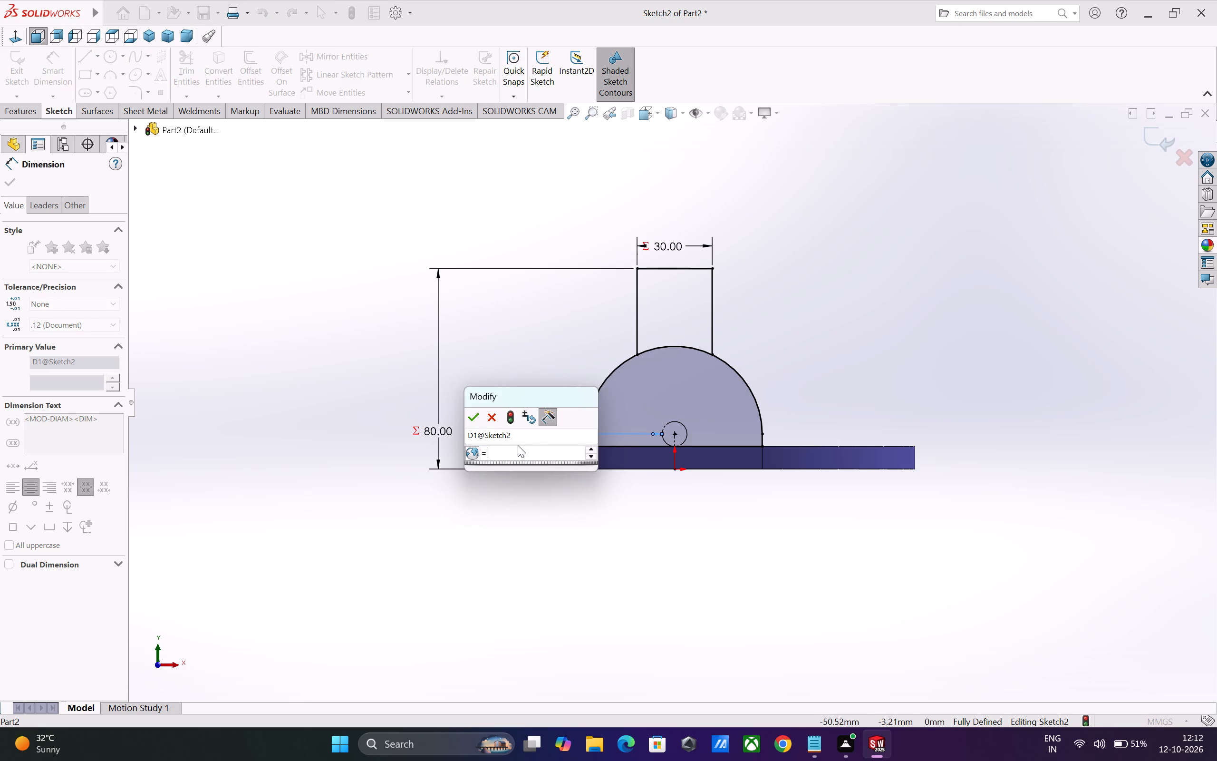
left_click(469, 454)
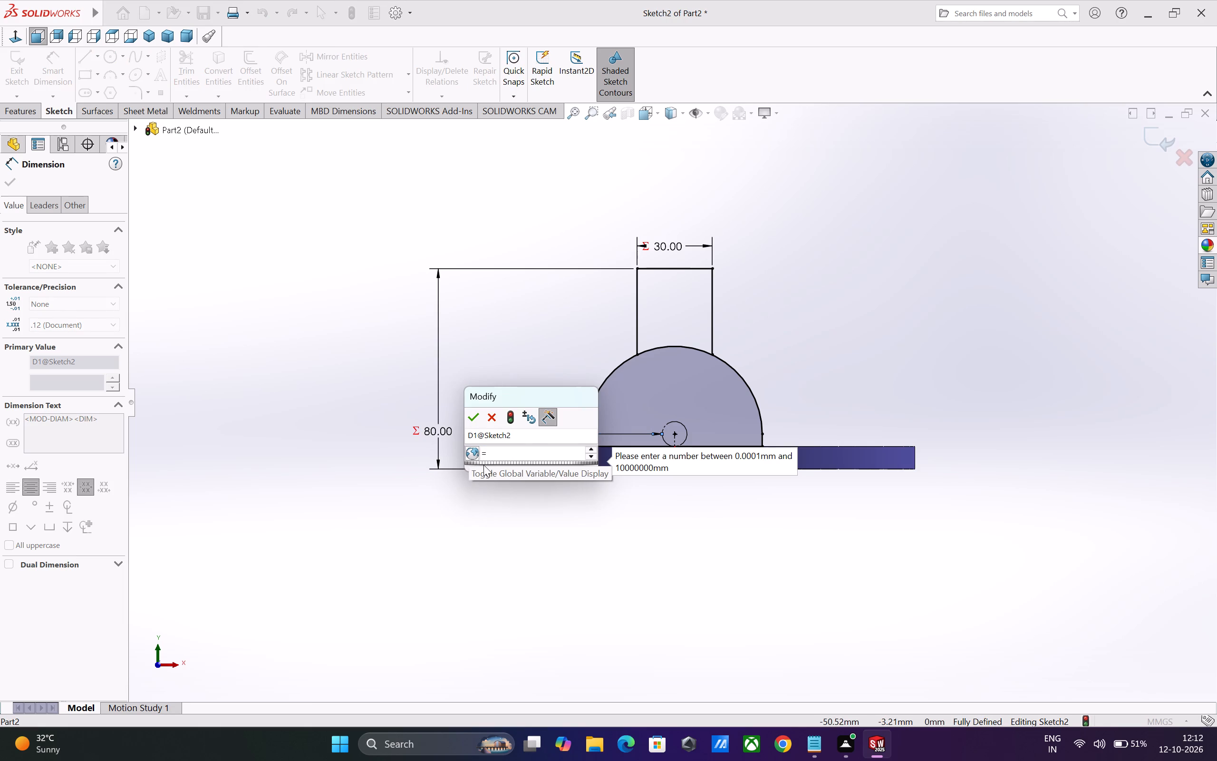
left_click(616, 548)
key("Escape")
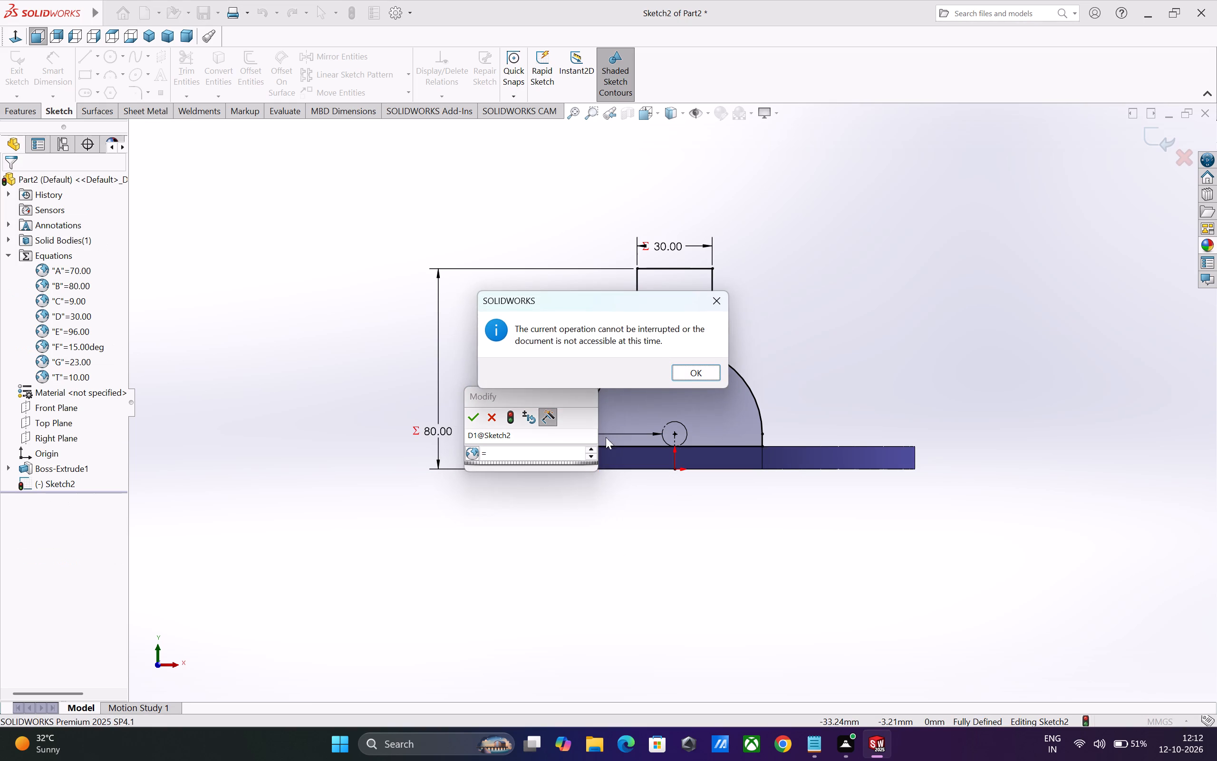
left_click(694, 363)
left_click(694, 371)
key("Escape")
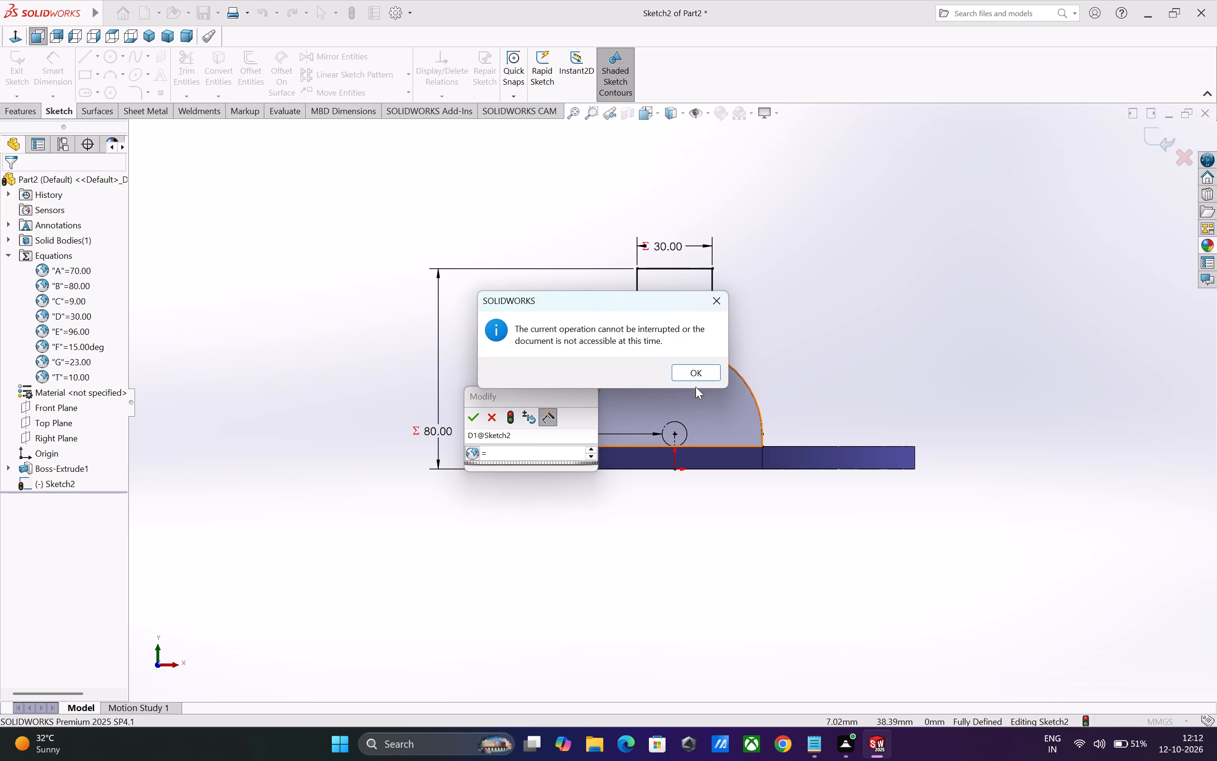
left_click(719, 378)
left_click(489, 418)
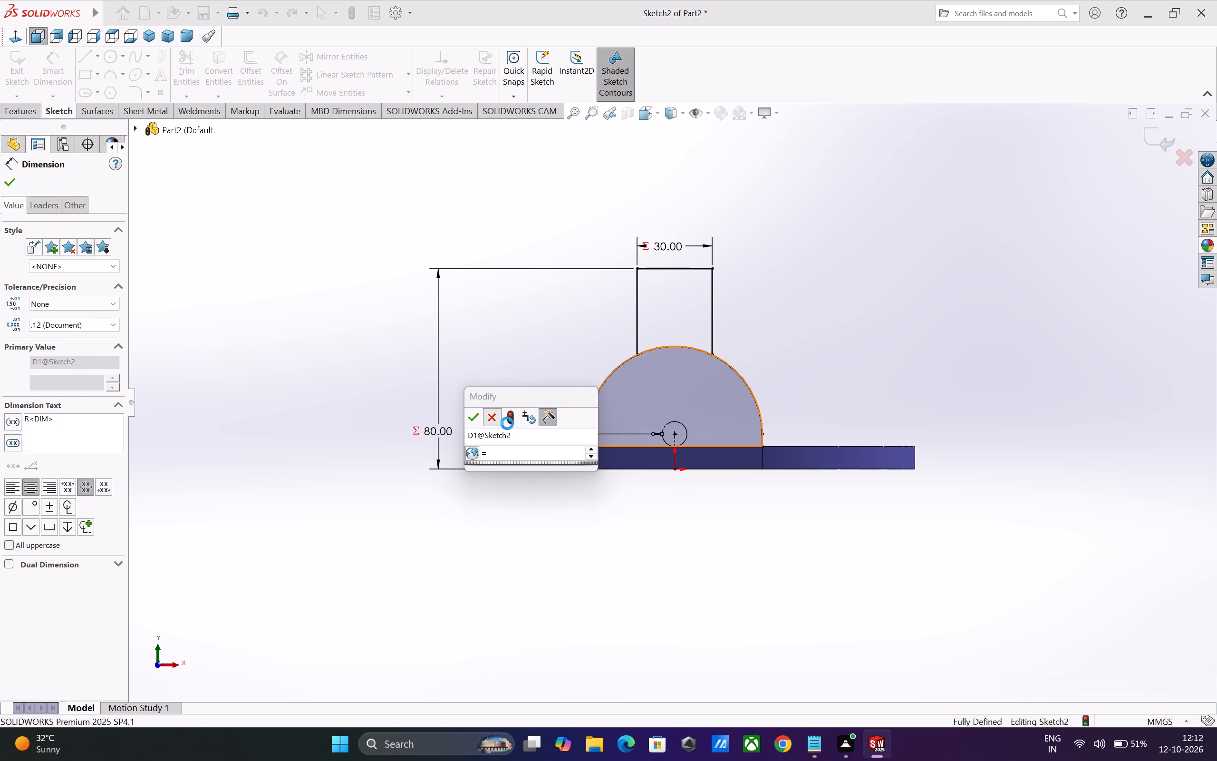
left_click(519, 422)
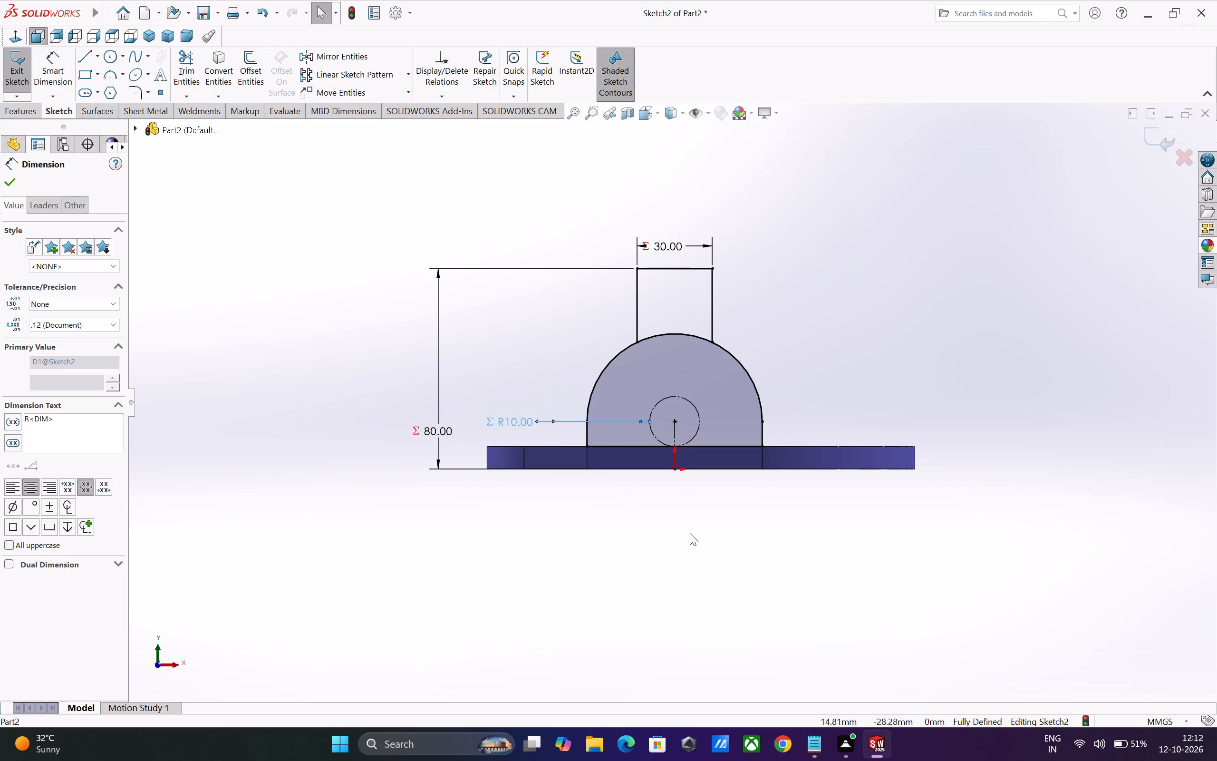
Delete the construction circle's radius dimension.
left_click(514, 420)
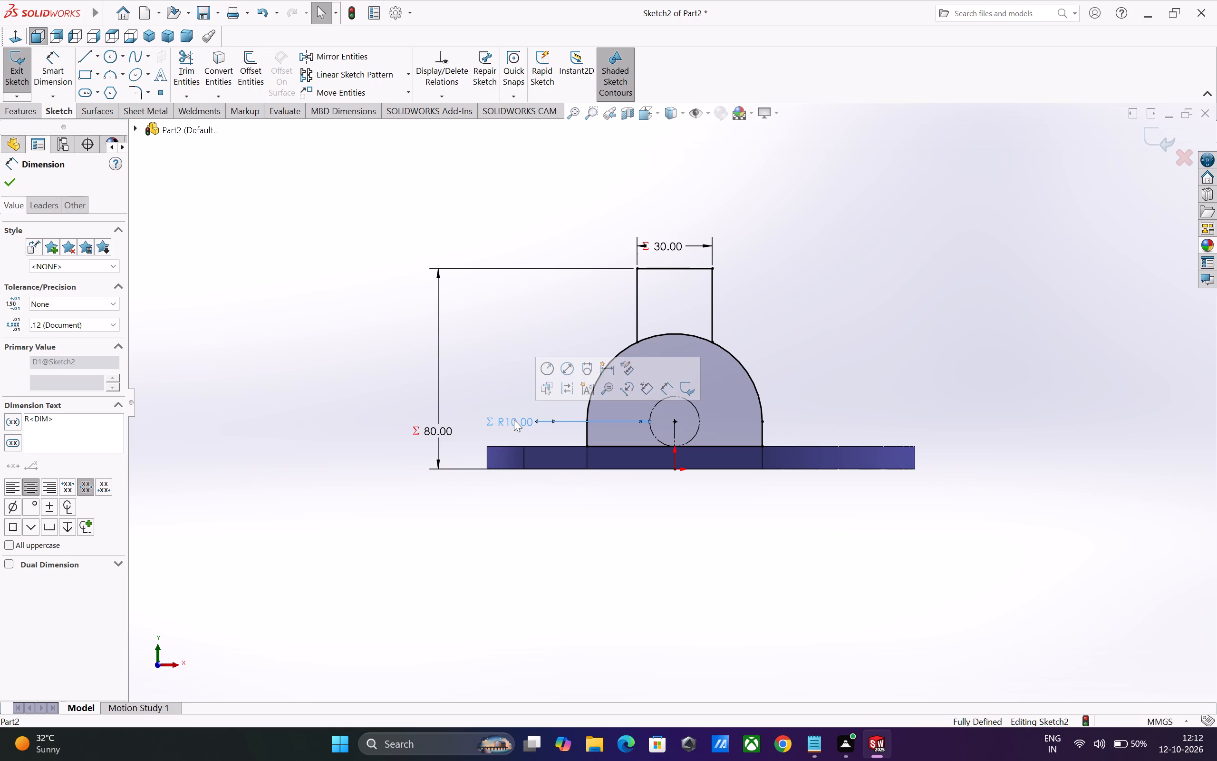
key("Delete")
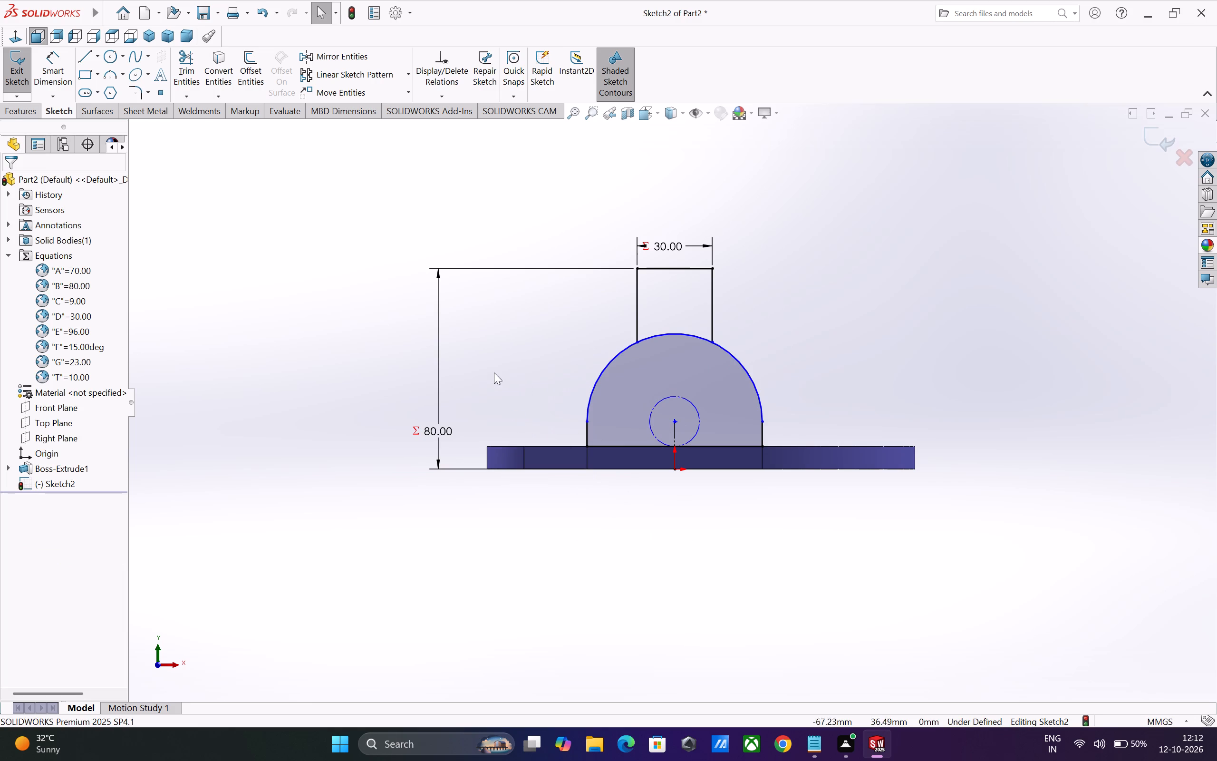
Dimension the construction circle's diameter and link it to global variable T (10 mm).
left_click(50, 74)
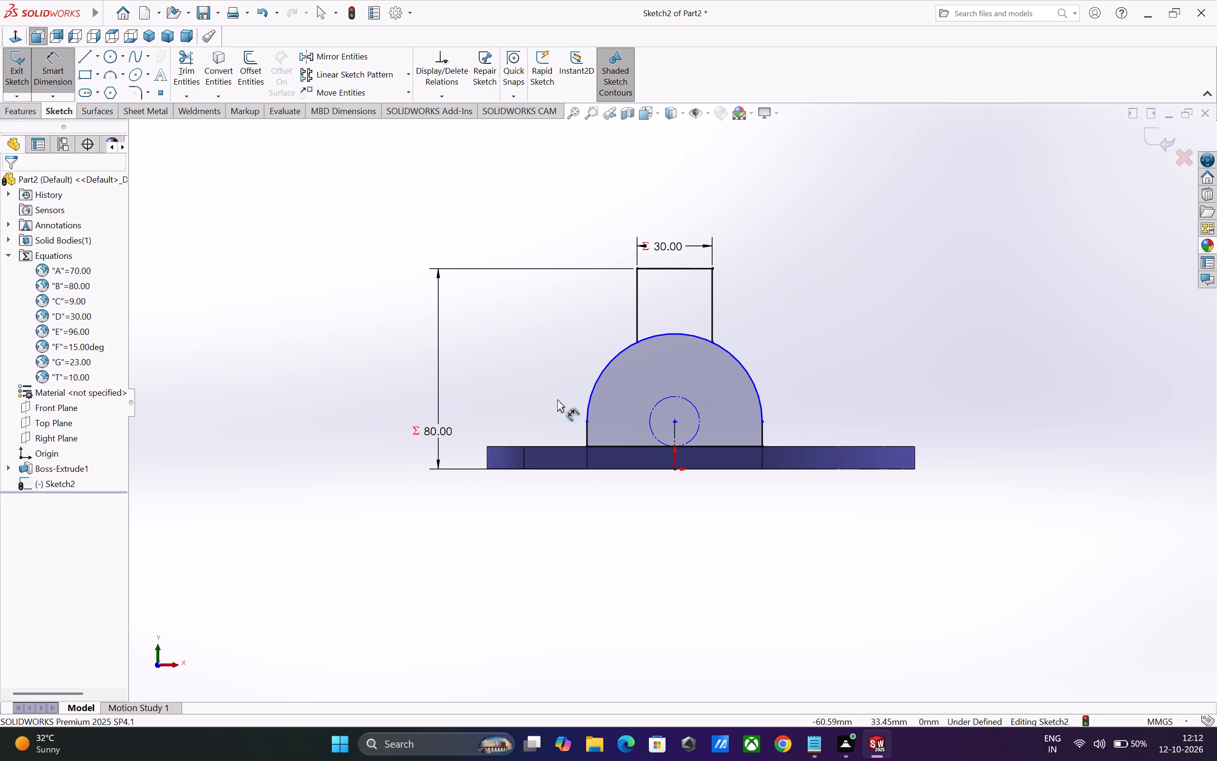
left_click(650, 423)
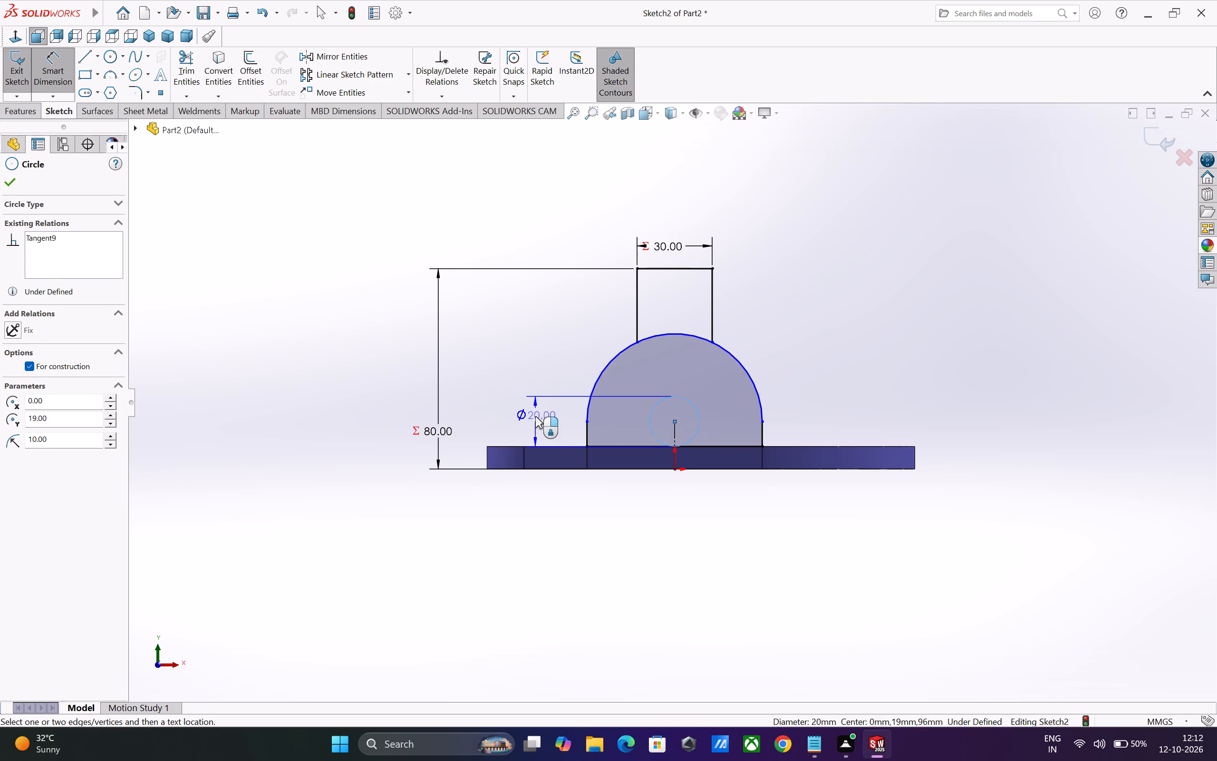
left_click(535, 417)
key("equal")
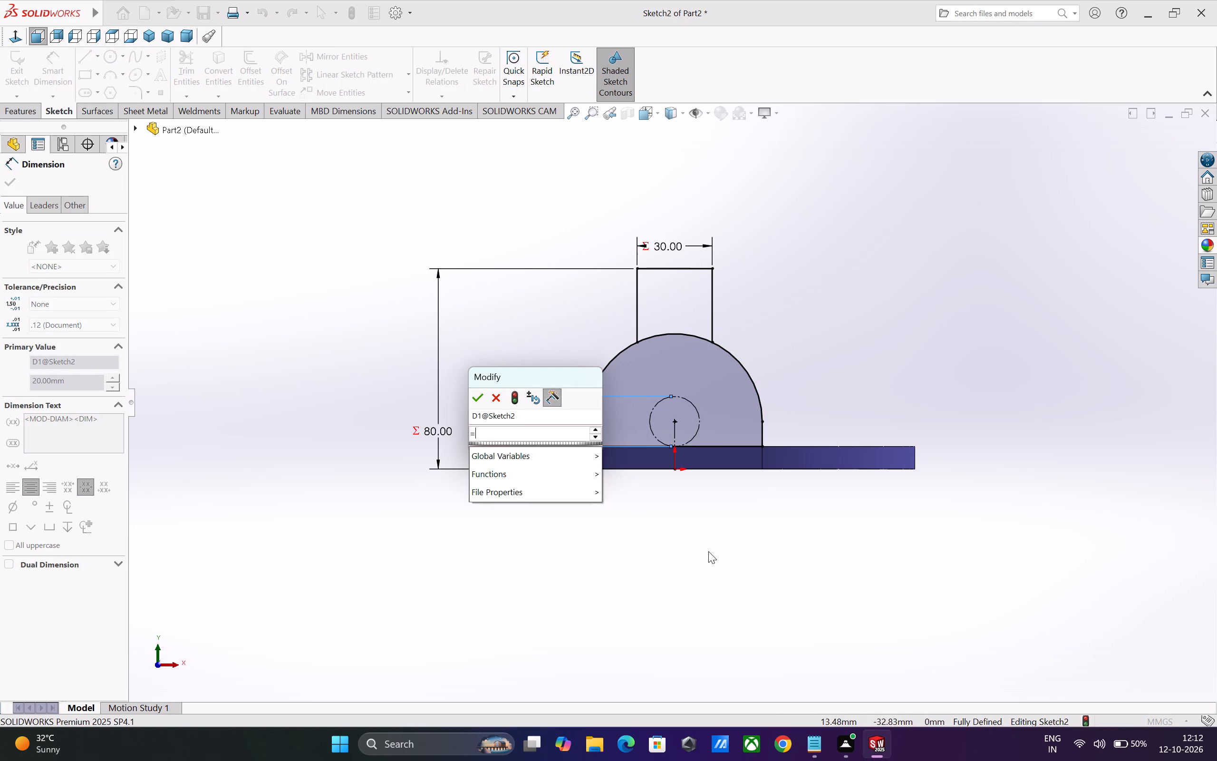
left_click(518, 456)
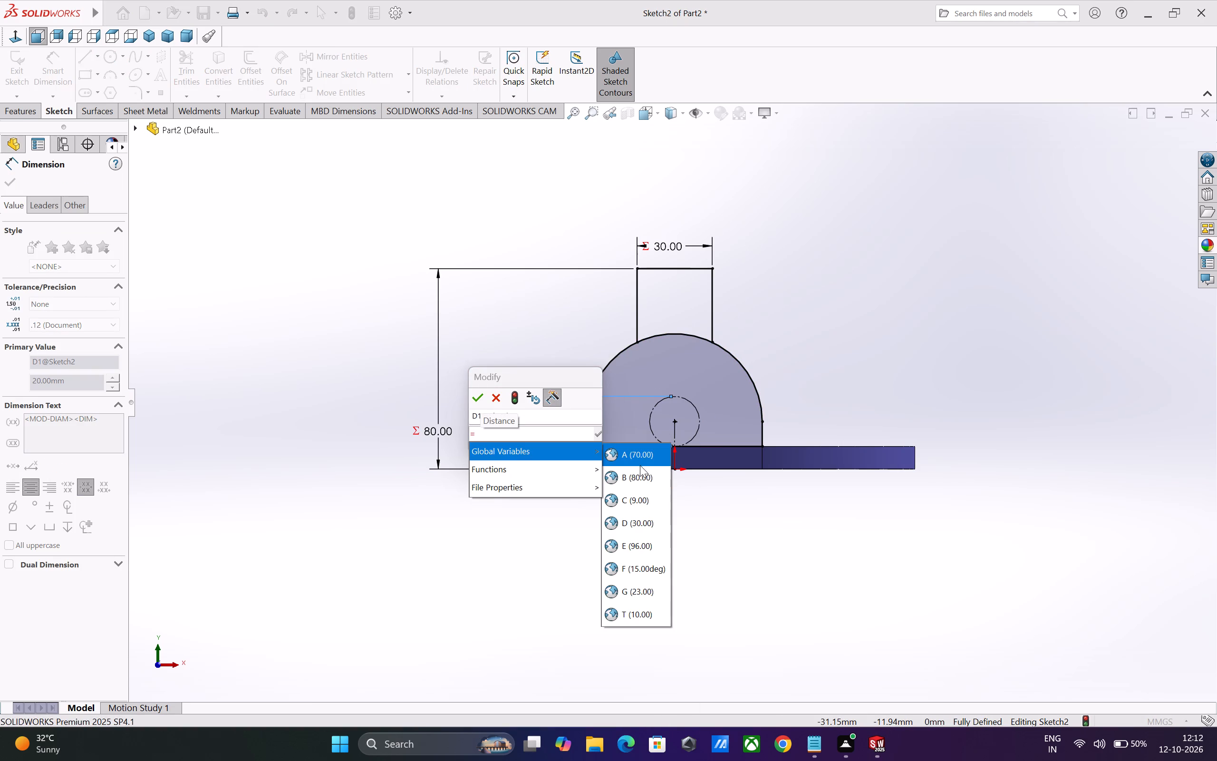
left_click(650, 607)
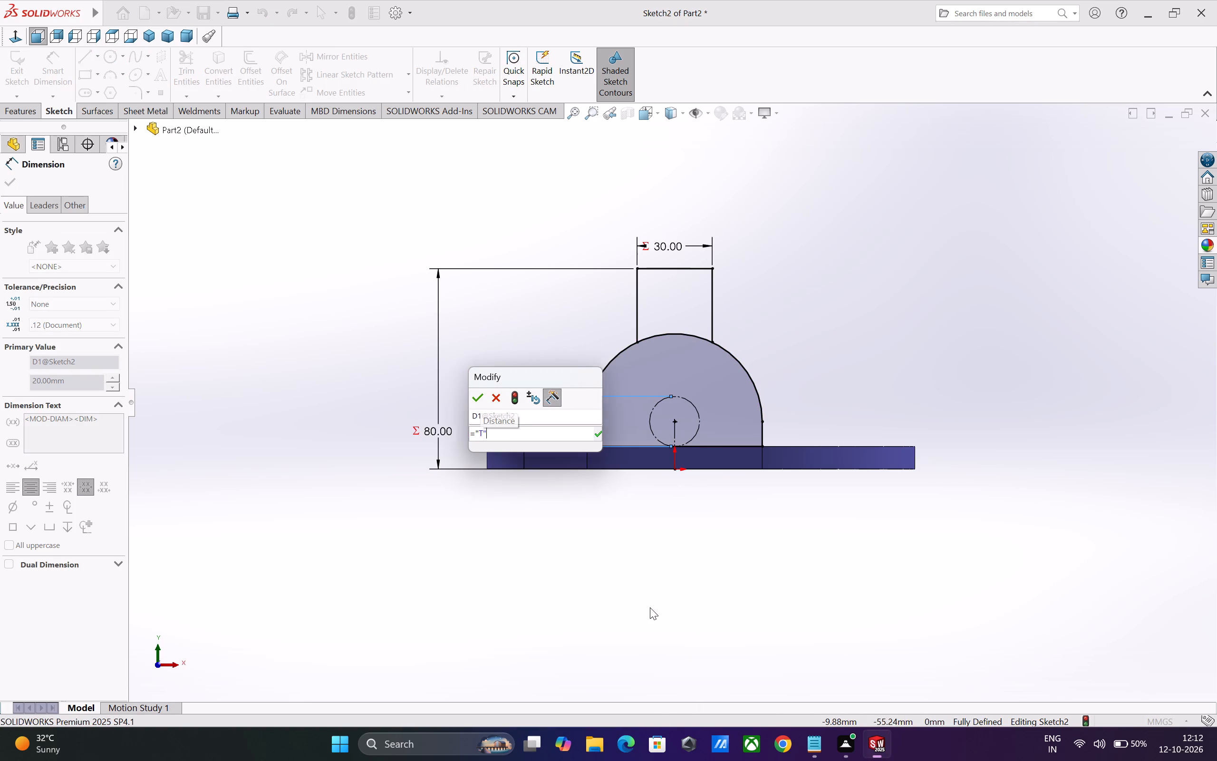
left_click(474, 400)
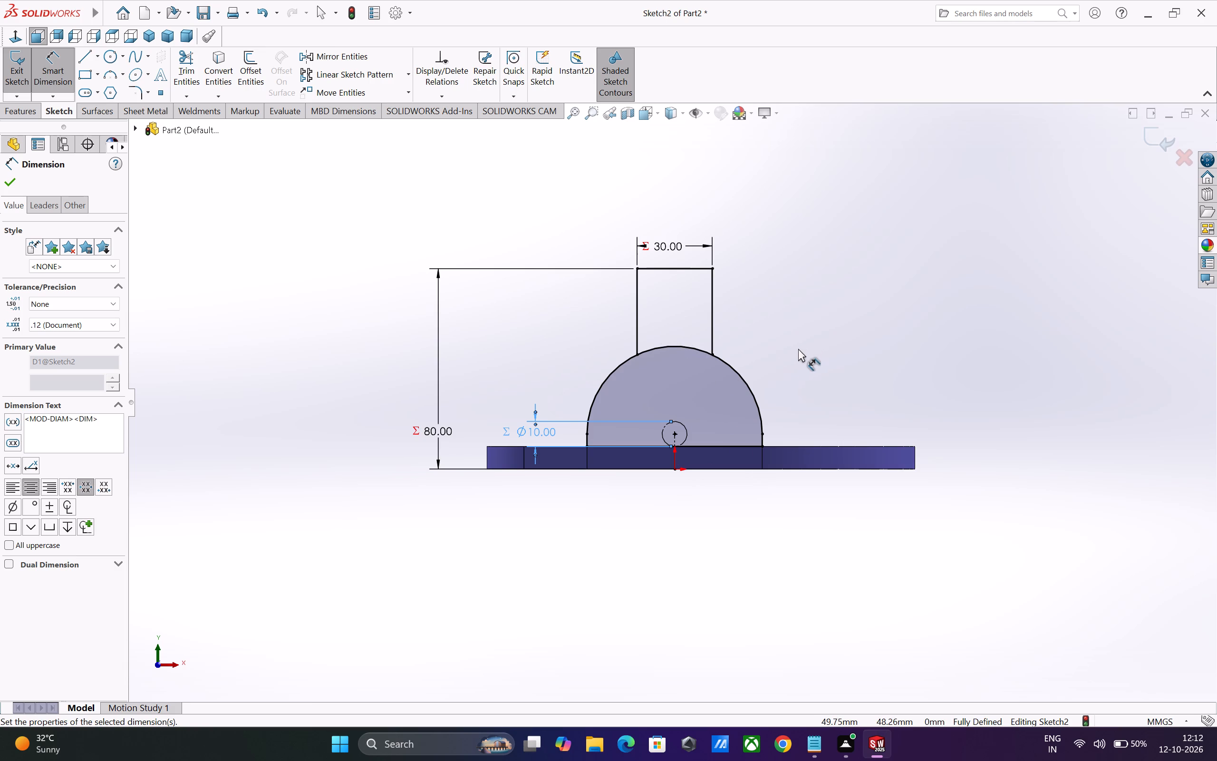
Center the 30 mm width dimension's text between its extension lines above the profile.
left_click_drag(664, 248, 665, 247)
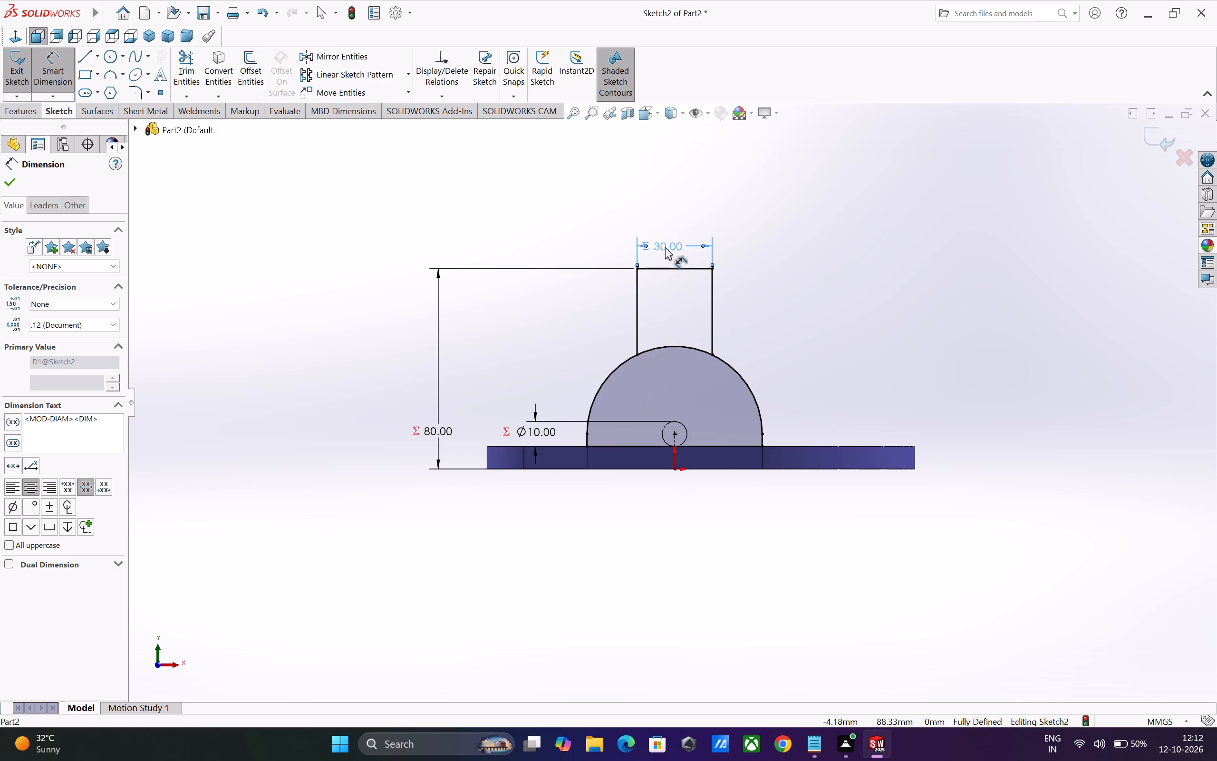
left_click_drag(665, 247, 675, 247)
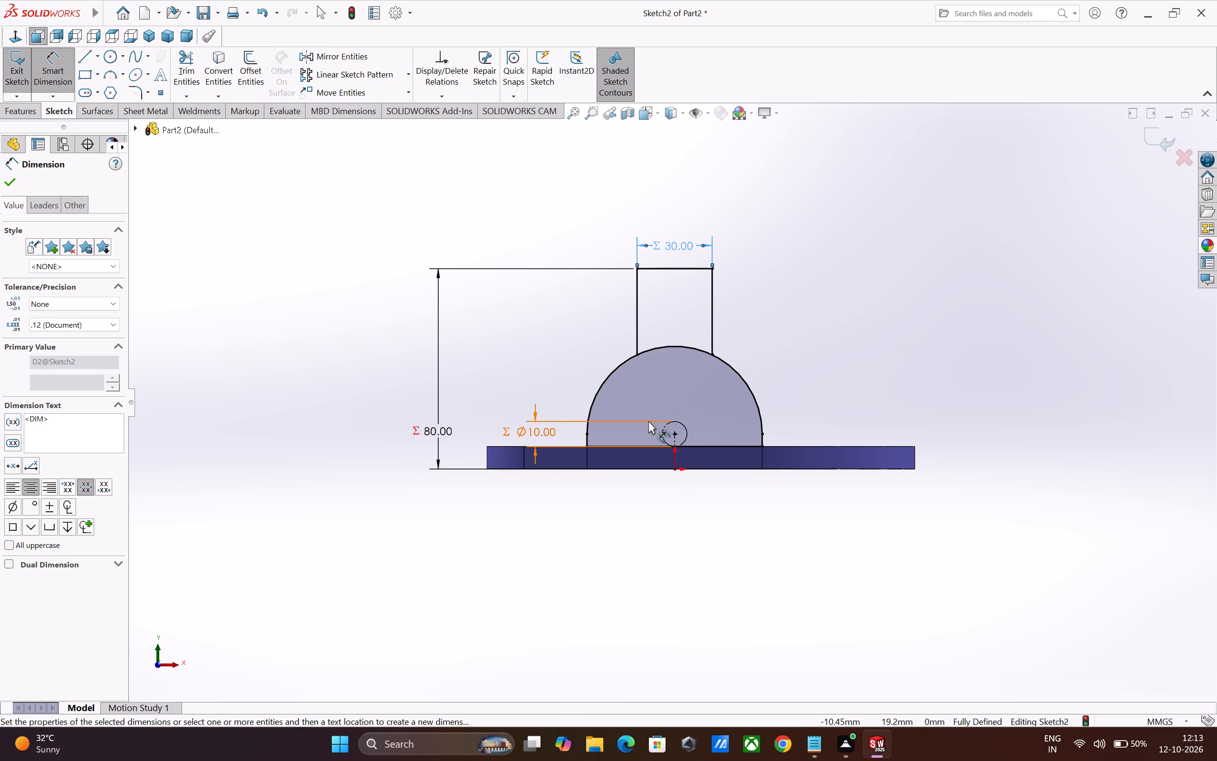
Set the construction circle's diameter dimension to 20 mm.
scroll(674, 349, "down", 2)
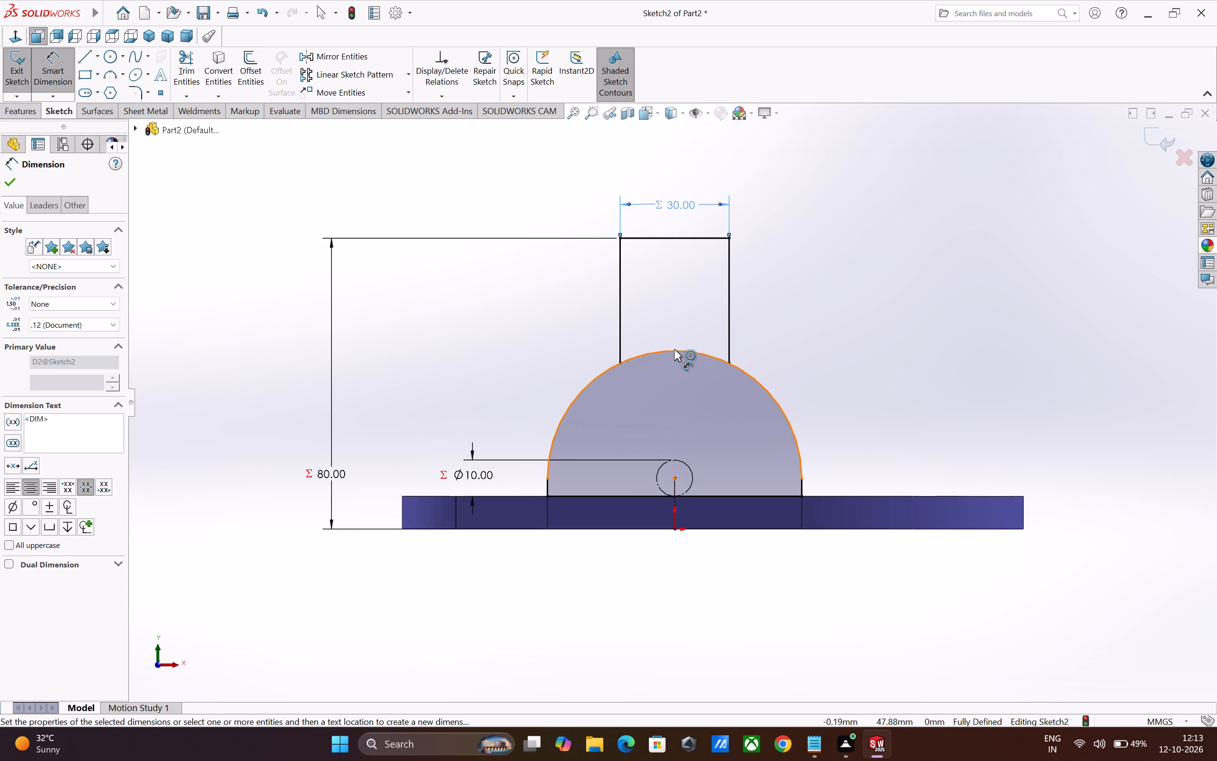
scroll(674, 349, "up", 3)
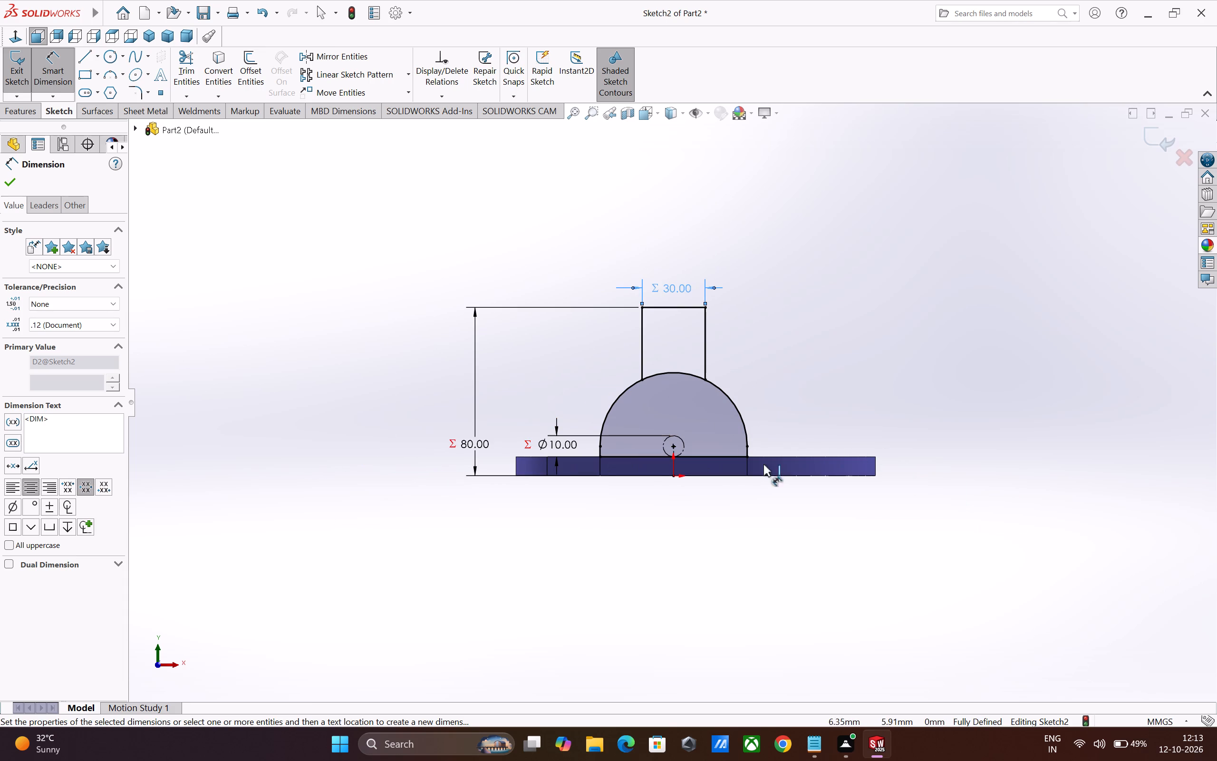
scroll(587, 436, "up", 3)
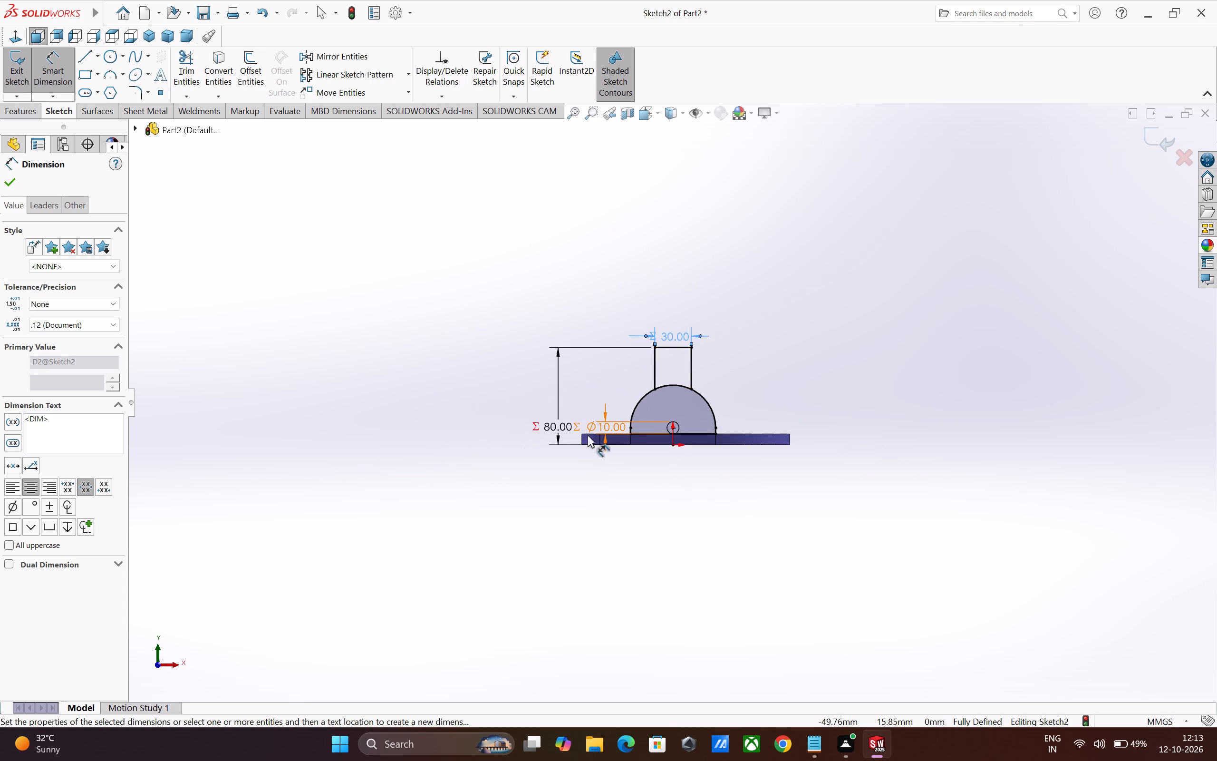
scroll(710, 395, "down", 5)
left_click(728, 280)
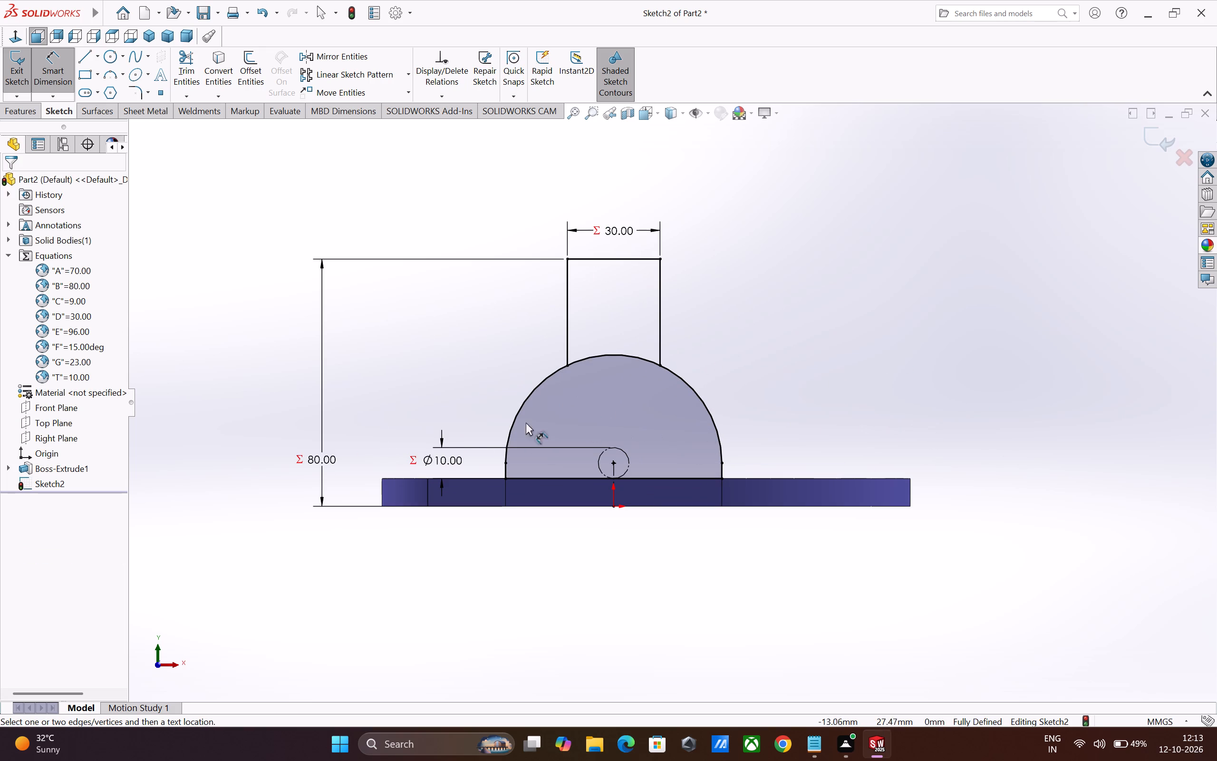
double_click(439, 461)
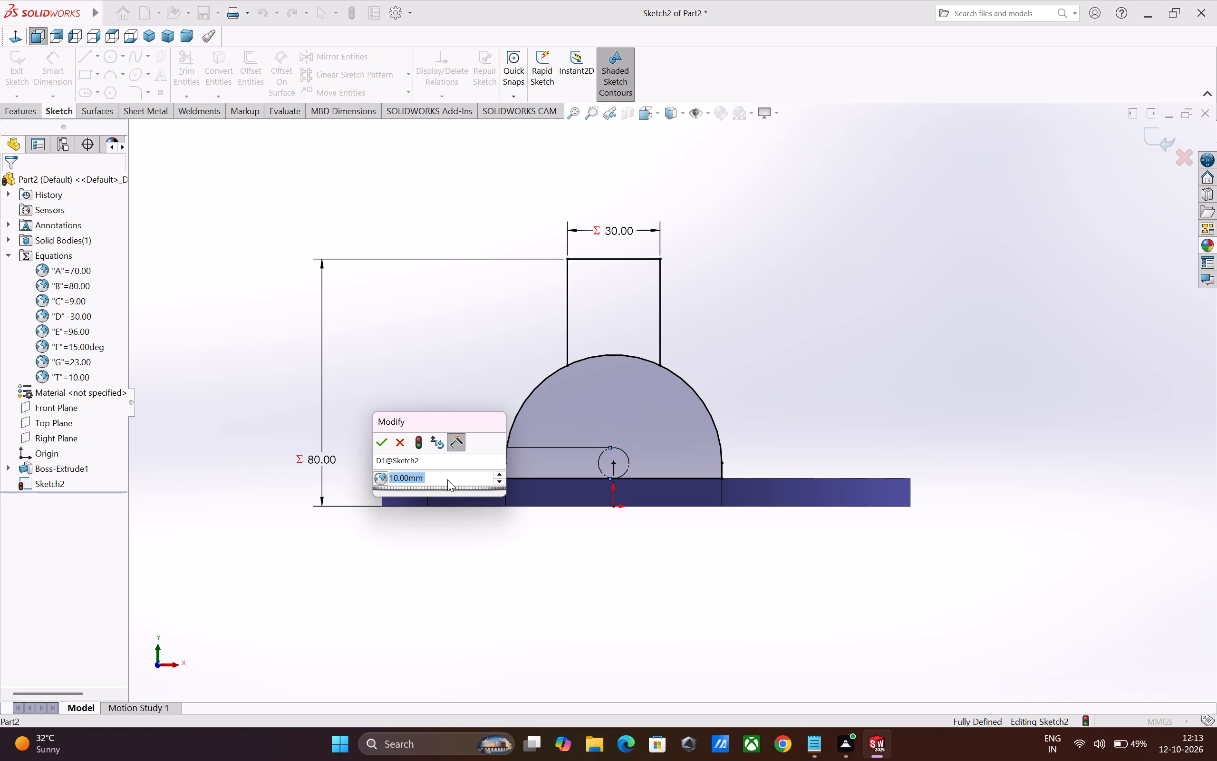
type("20")
key("Return")
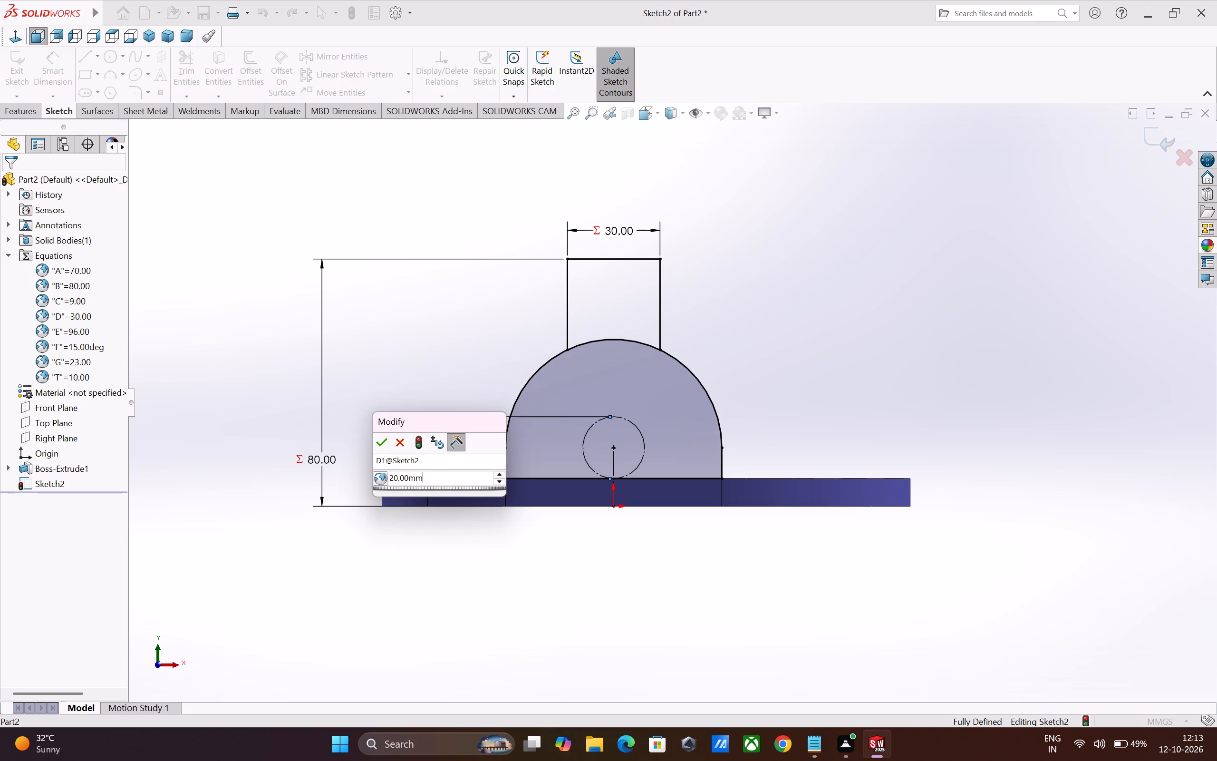
left_click(485, 523)
left_click(384, 447)
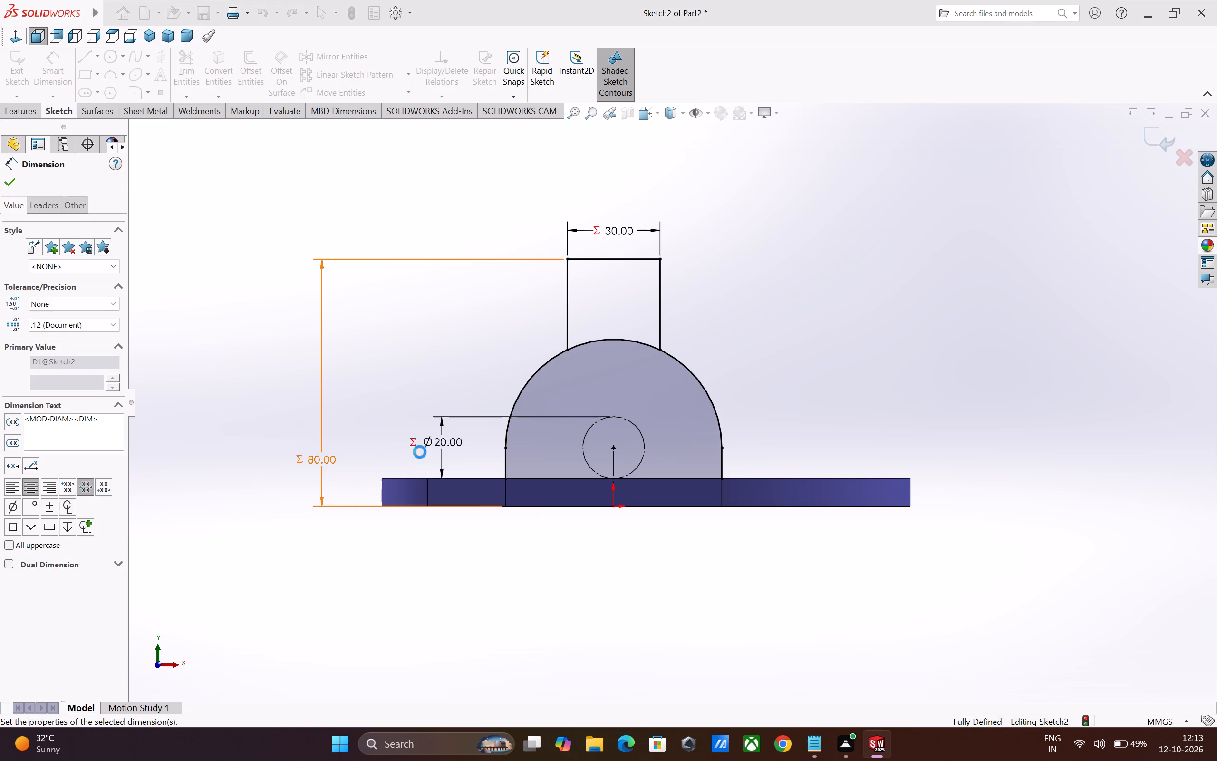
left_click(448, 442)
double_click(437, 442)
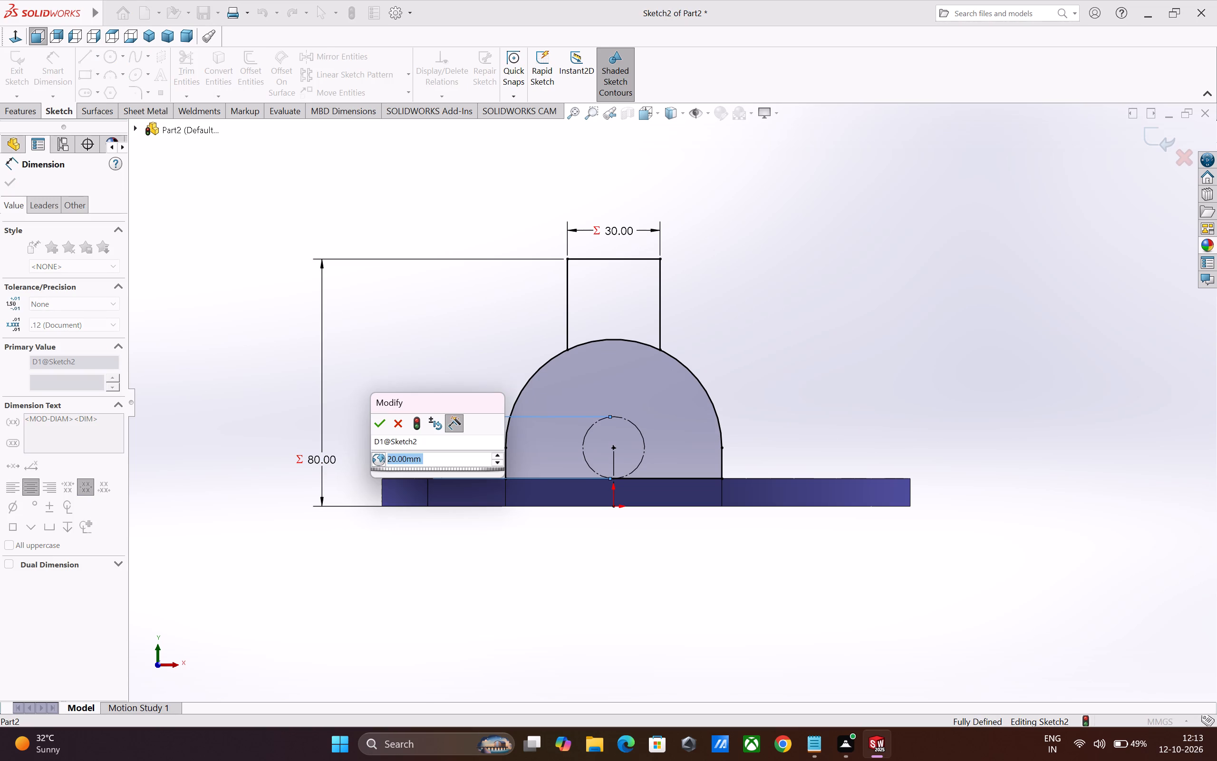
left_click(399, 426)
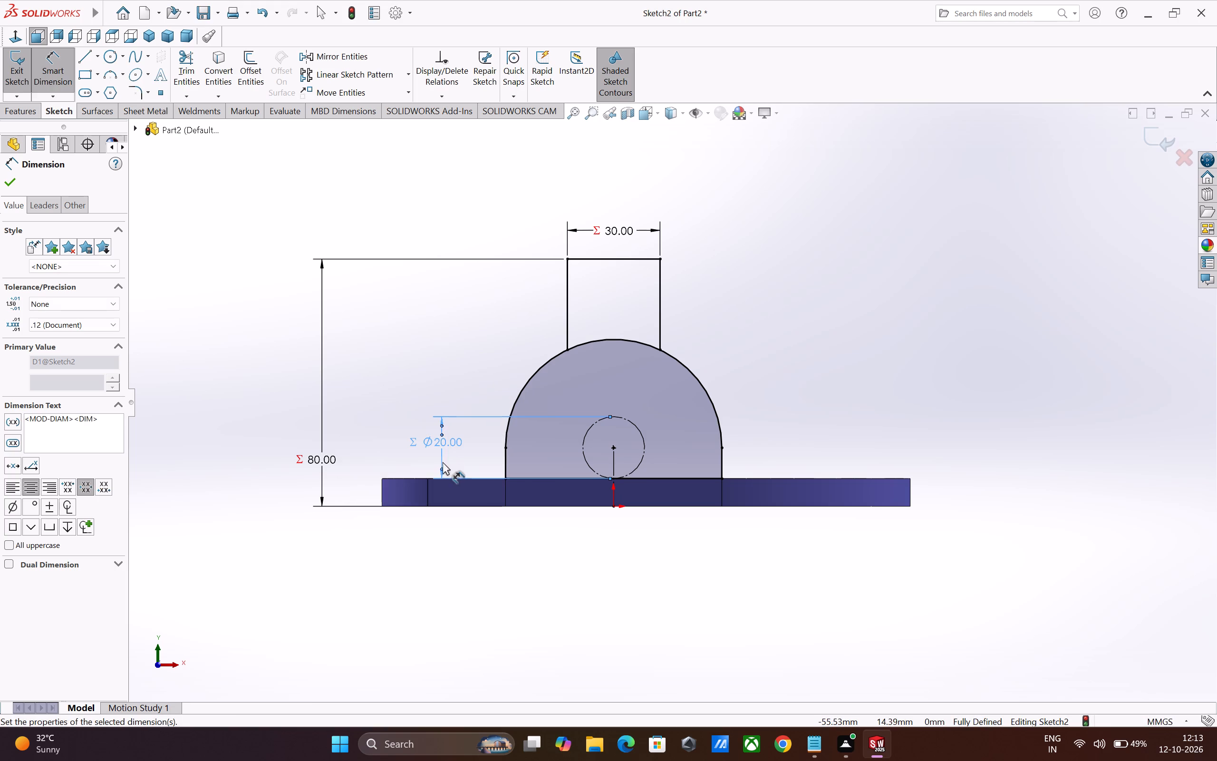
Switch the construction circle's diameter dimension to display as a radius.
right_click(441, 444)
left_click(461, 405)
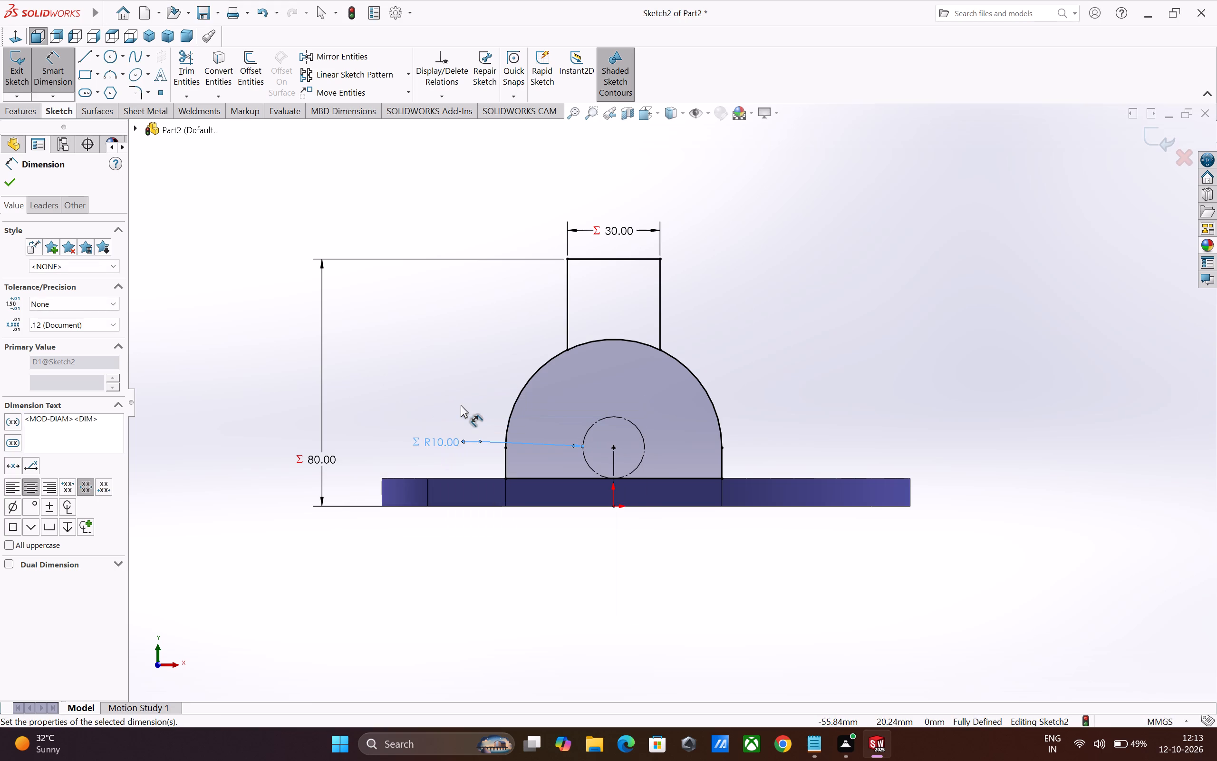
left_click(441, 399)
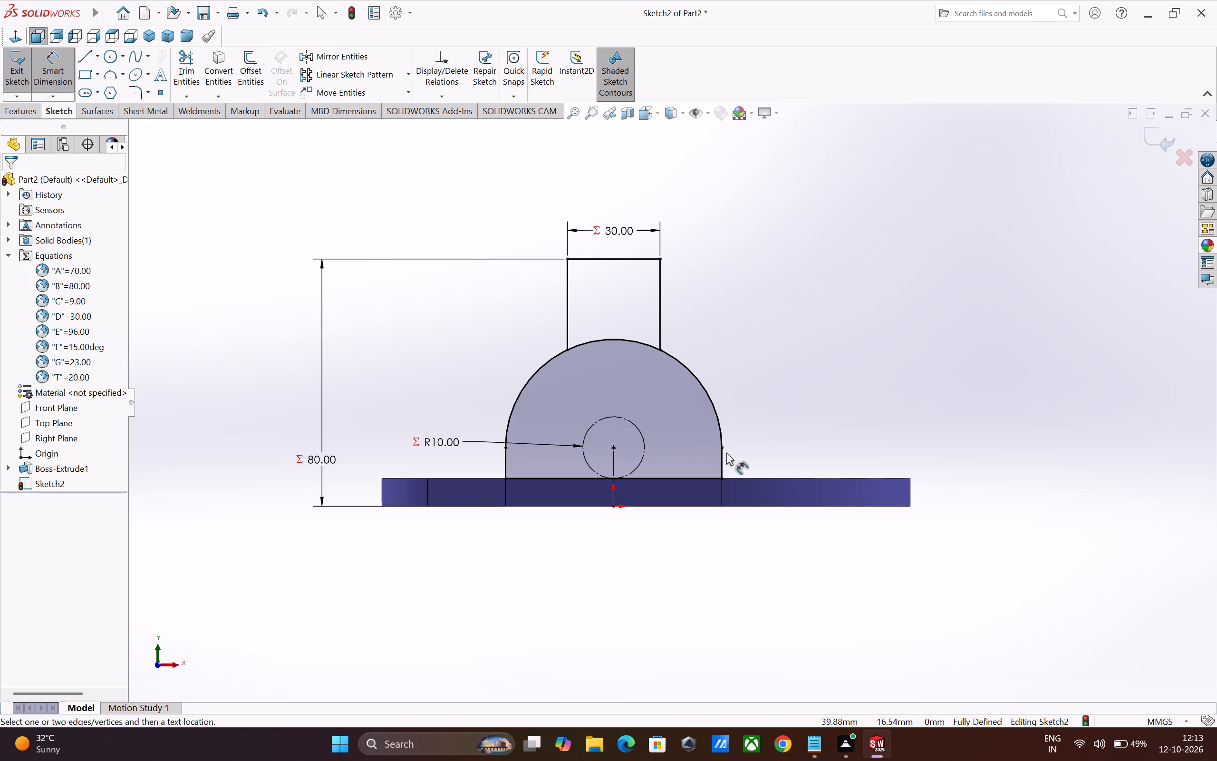
Trim away the arch segment between the two vertical neck lines so the neck and arch form one outline.
scroll(646, 415, "up", 1)
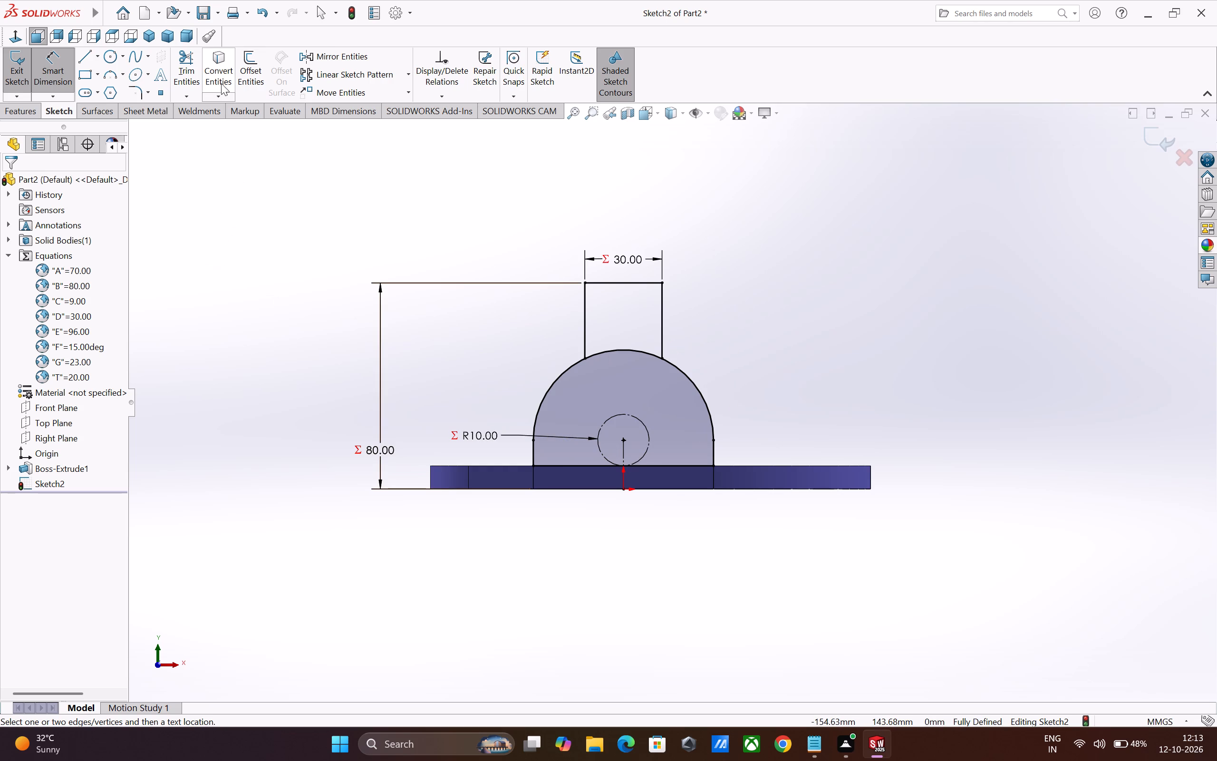
left_click(193, 85)
left_click_drag(615, 379, 616, 340)
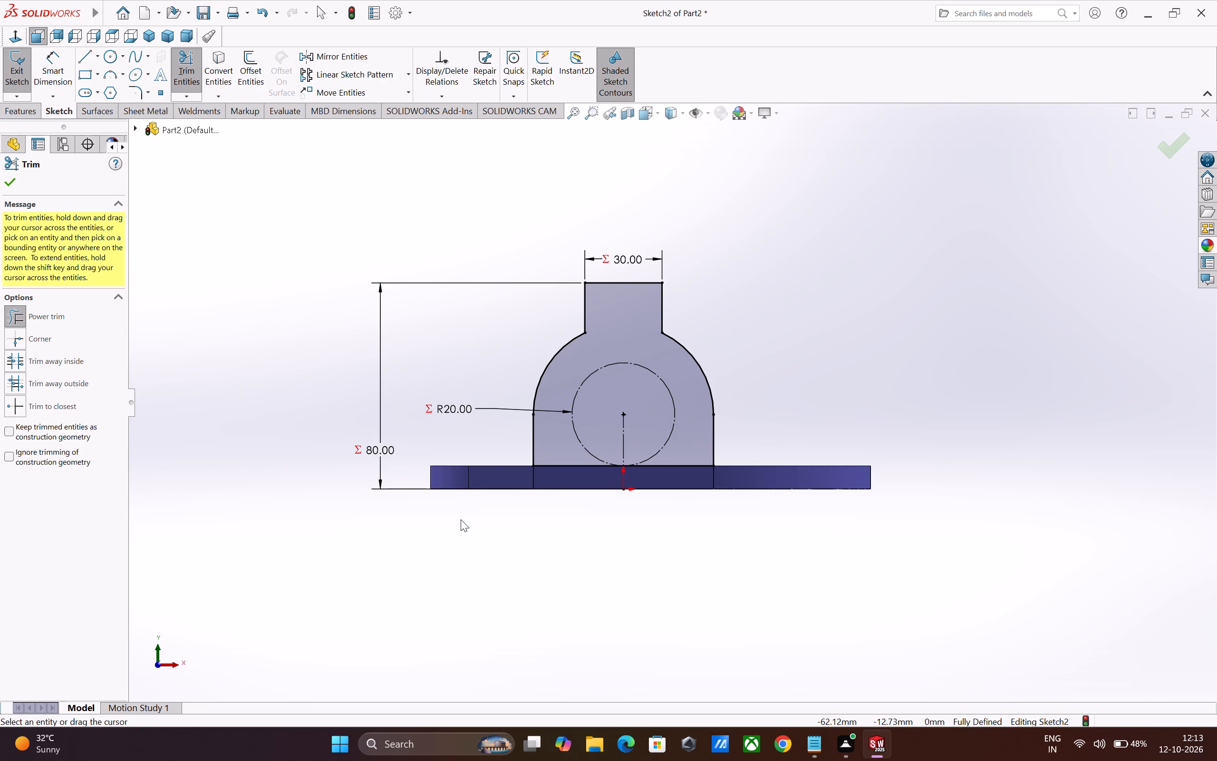
key("Escape")
Delete the construction circle's radius dimension.
right_click(449, 411)
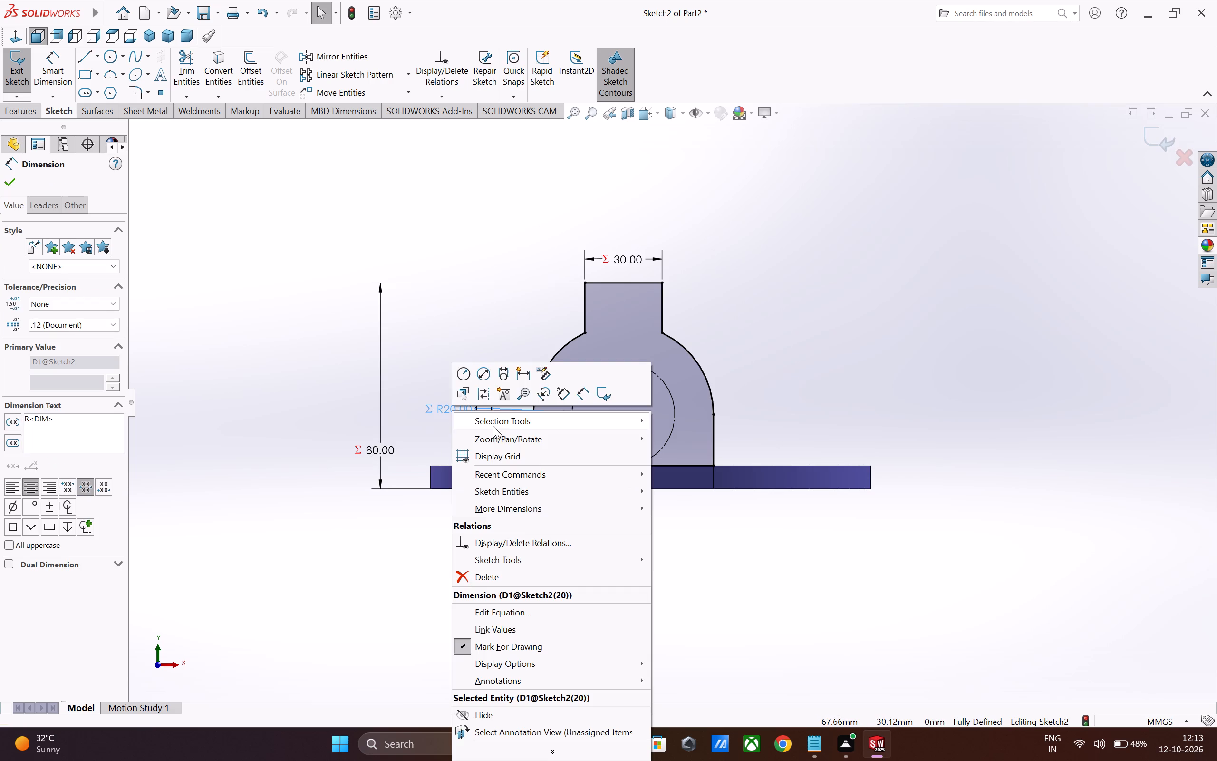
key("Delete")
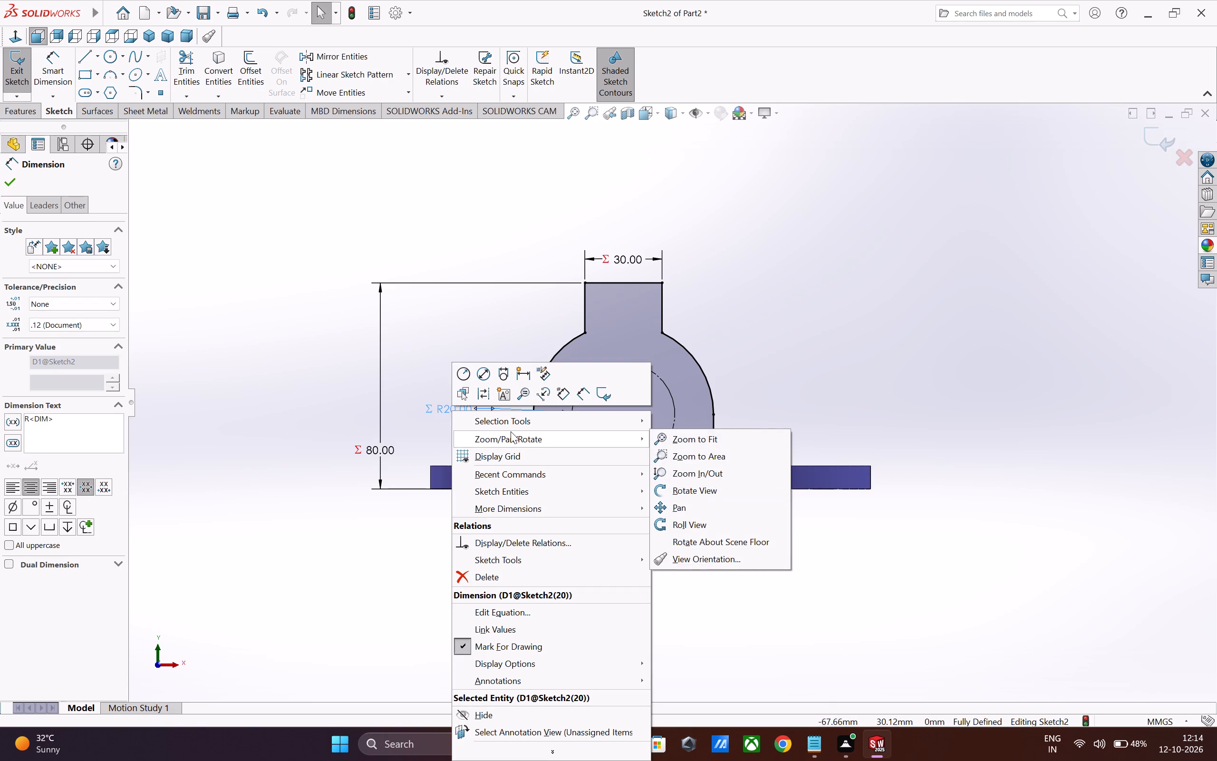
key("Delete")
left_click(417, 419)
key("Delete")
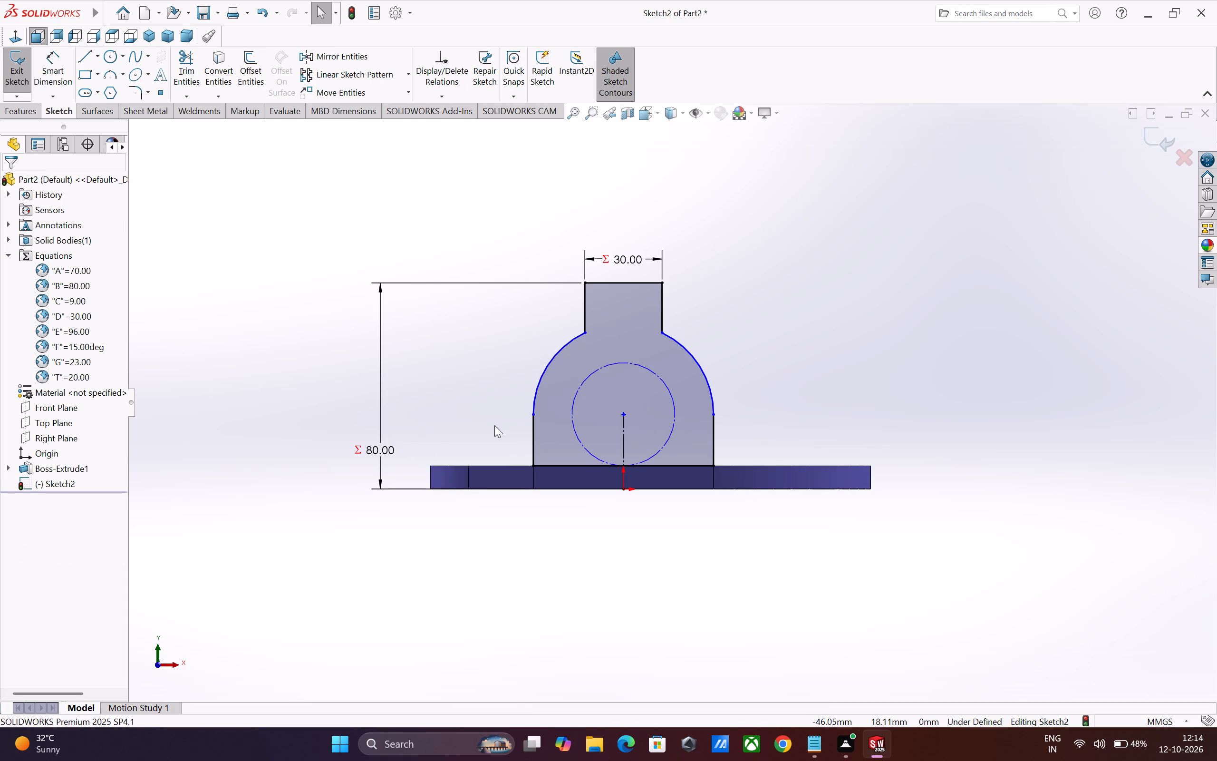
Dimension the construction circle's diameter and link it to global variable T (20 mm).
left_click(65, 80)
left_click(574, 392)
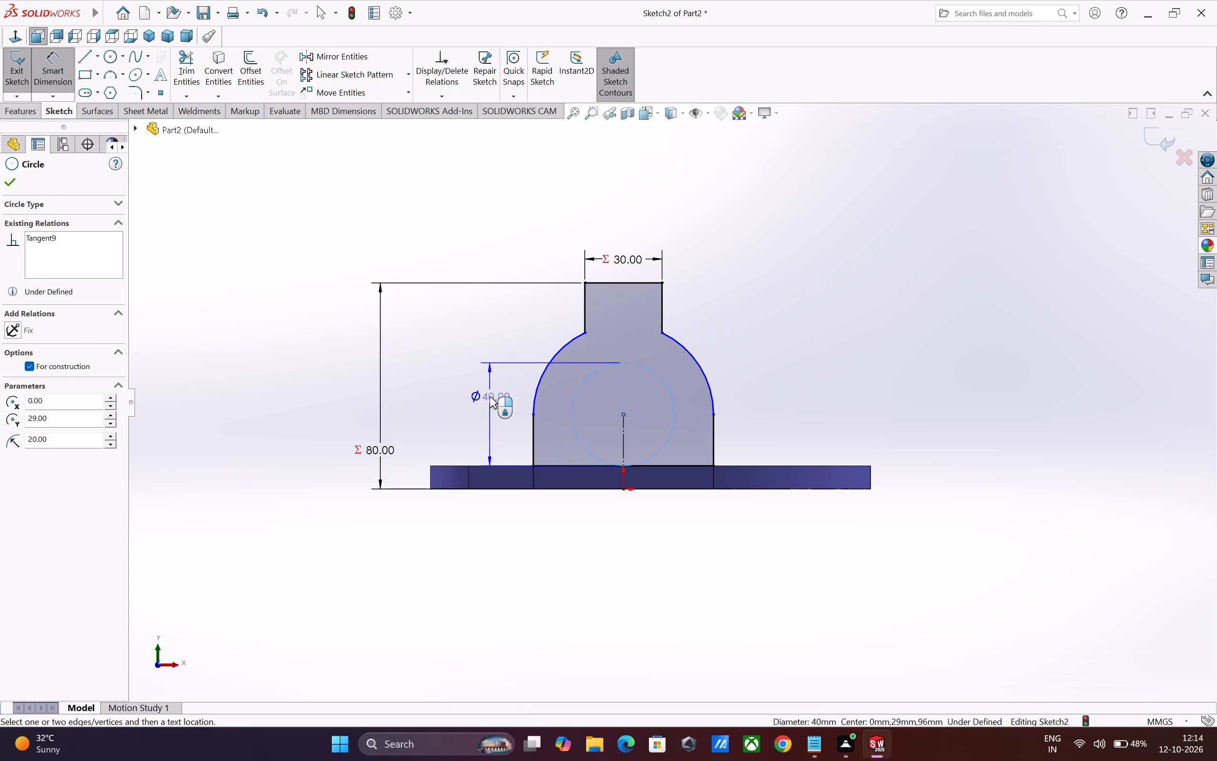
left_click(490, 396)
key("equal")
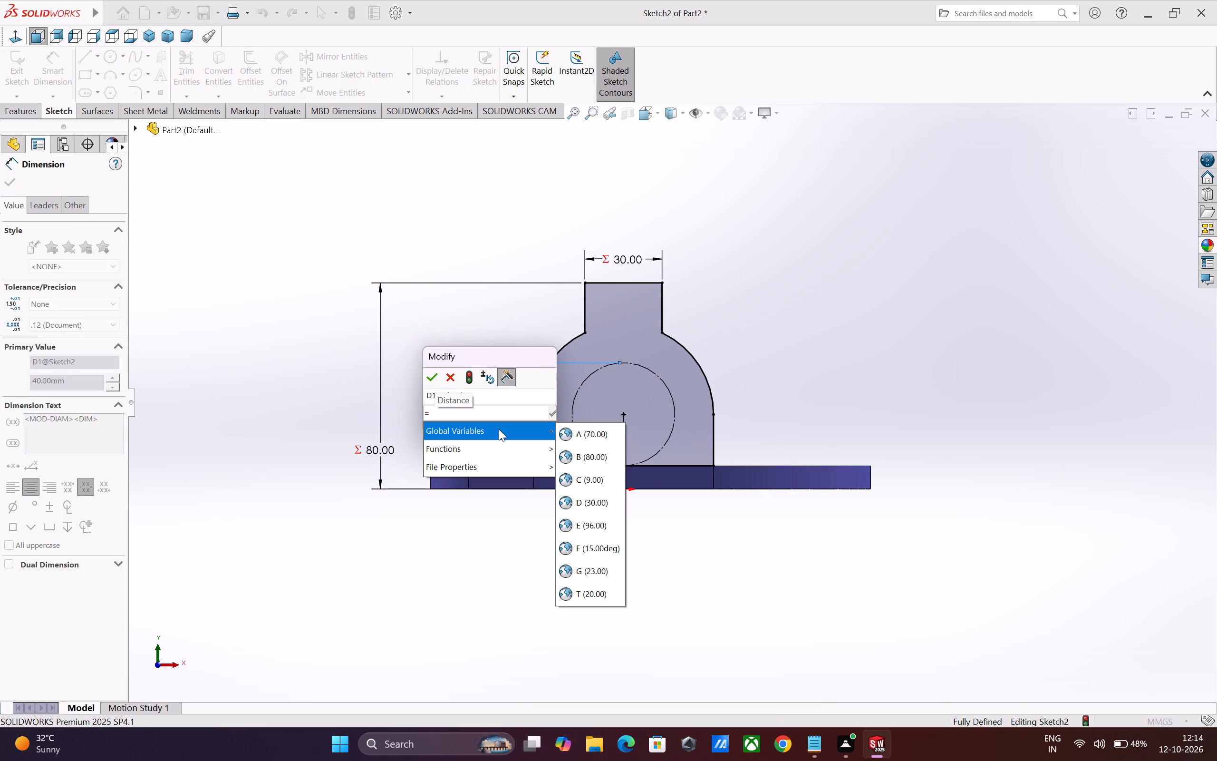
left_click(499, 429)
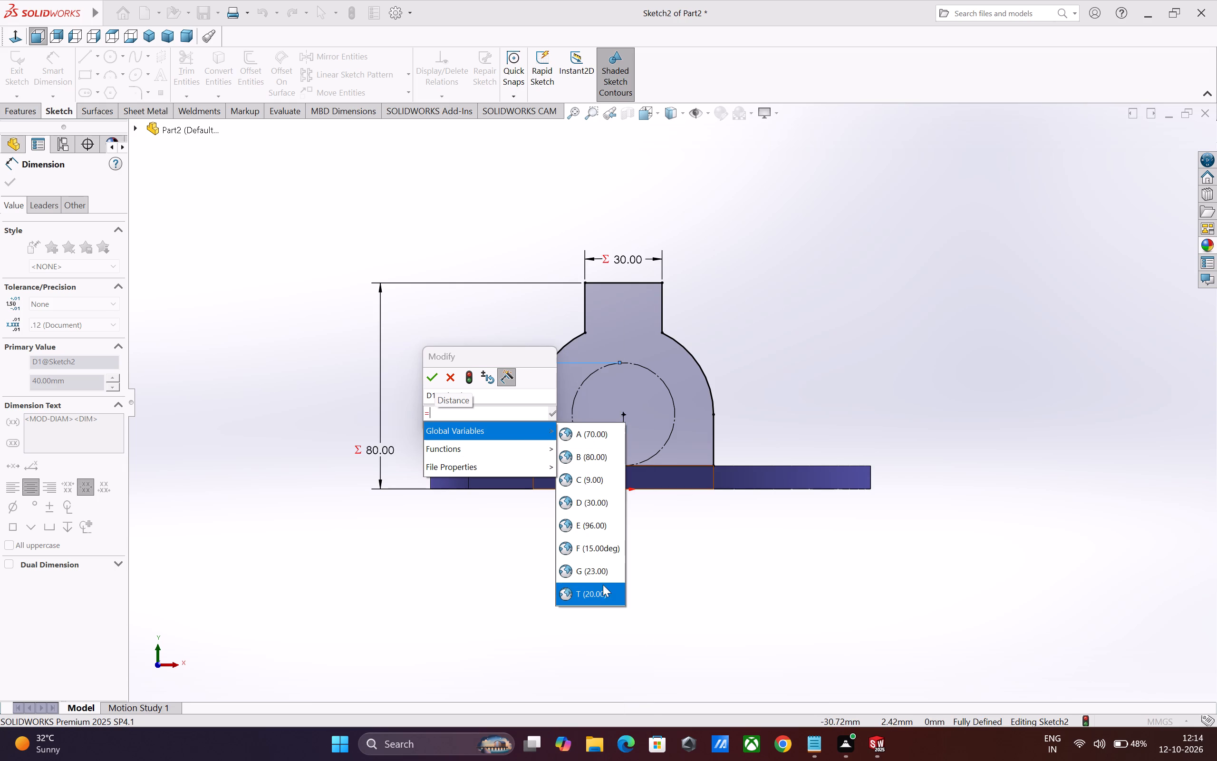
left_click(599, 594)
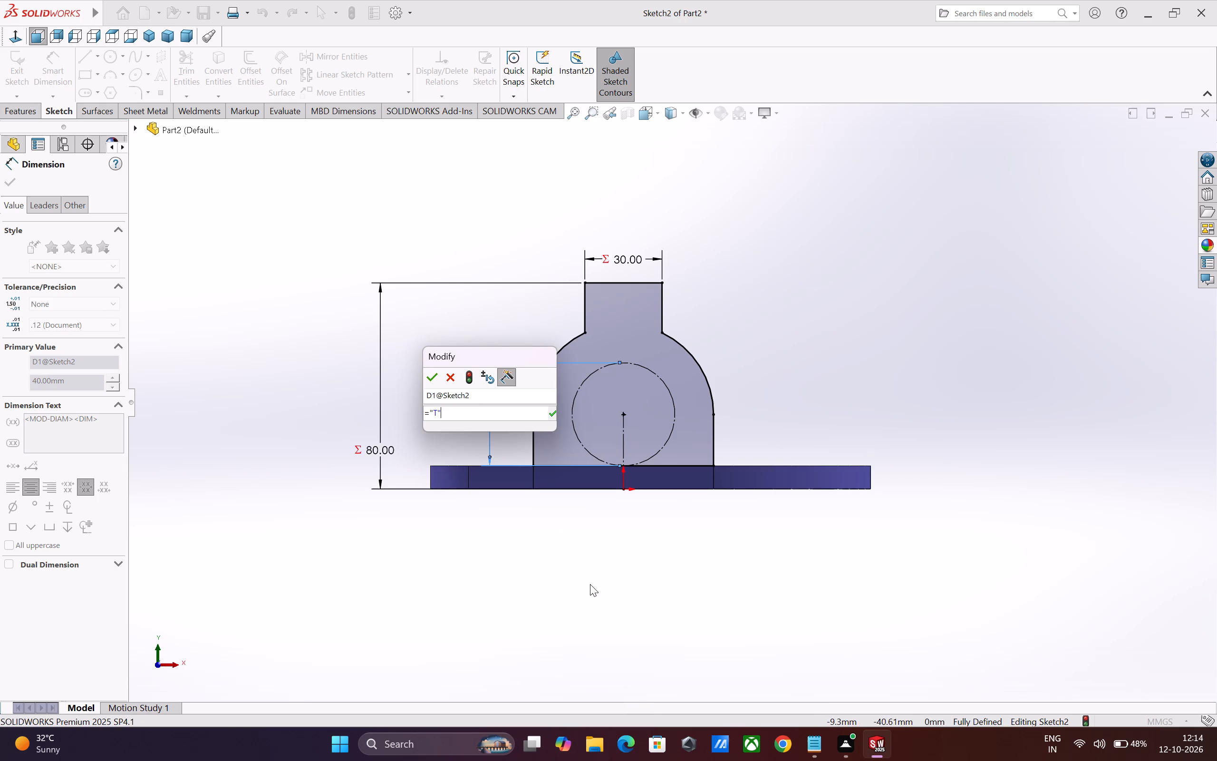
left_click(431, 382)
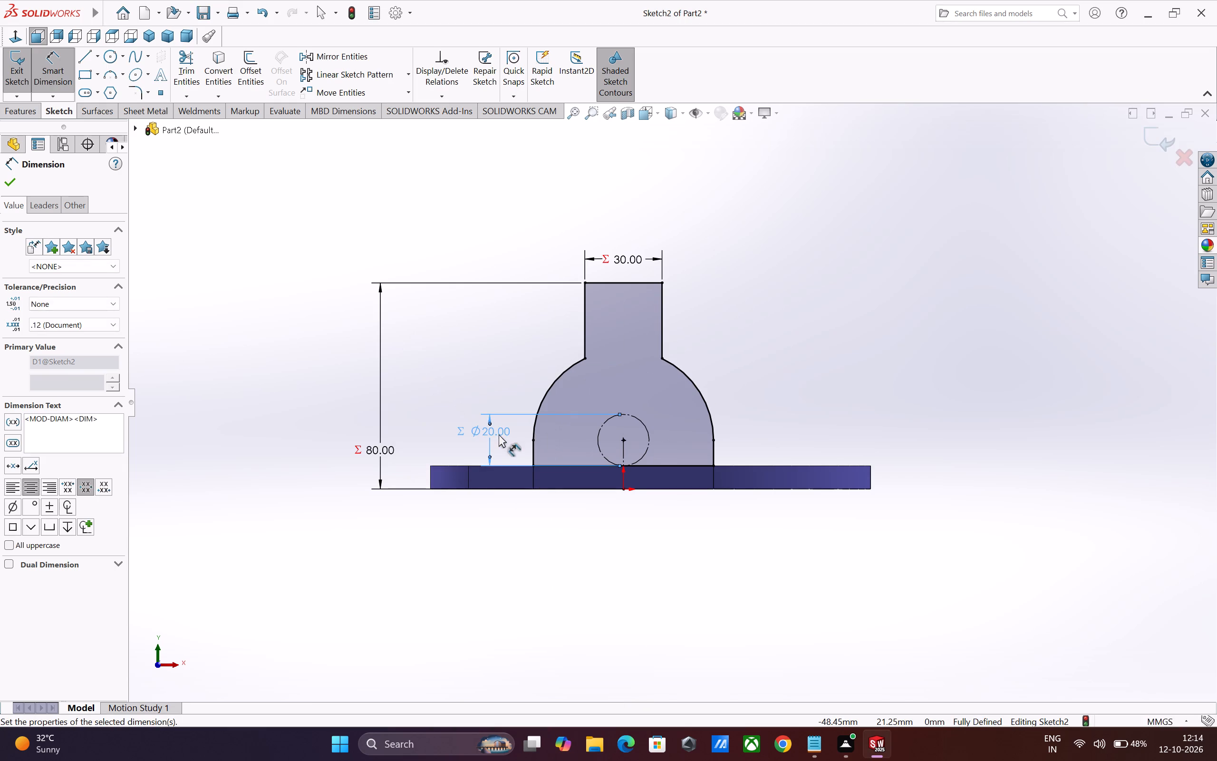
Set the construction circle's diameter dimension to 10 mm.
left_click(499, 434)
double_click(494, 434)
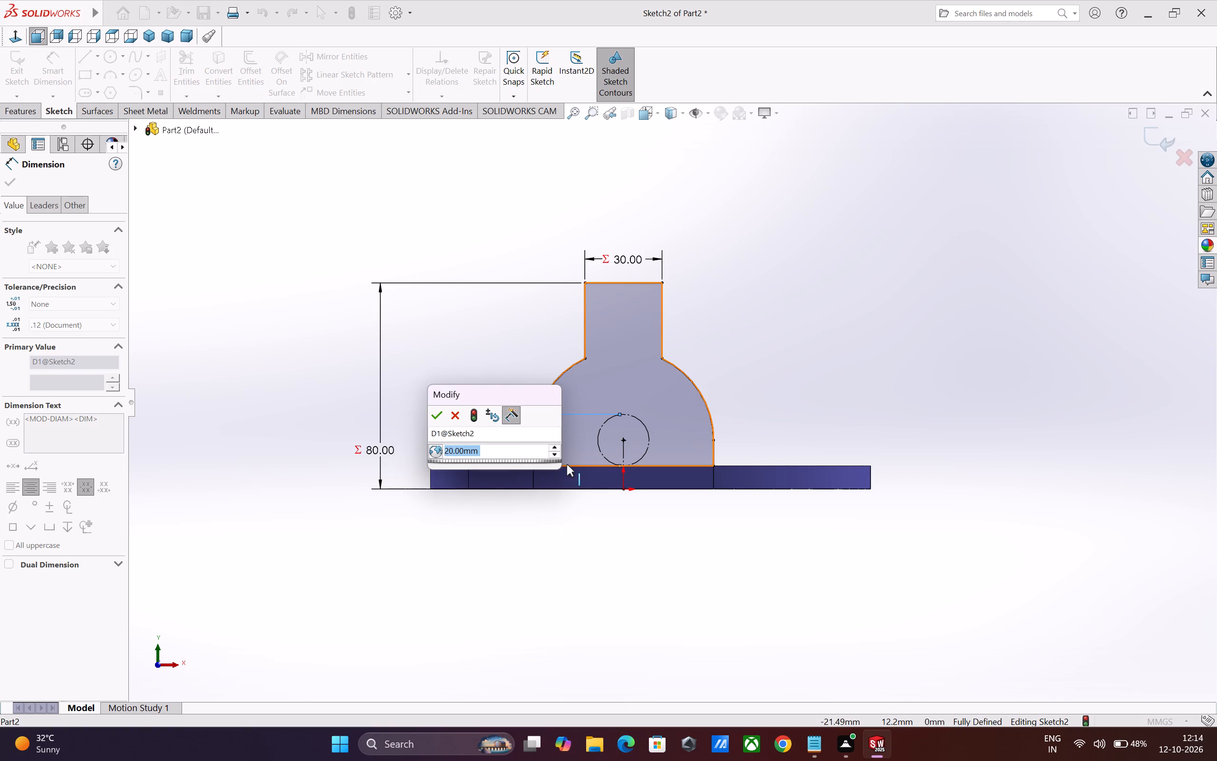
type("10")
key("Return")
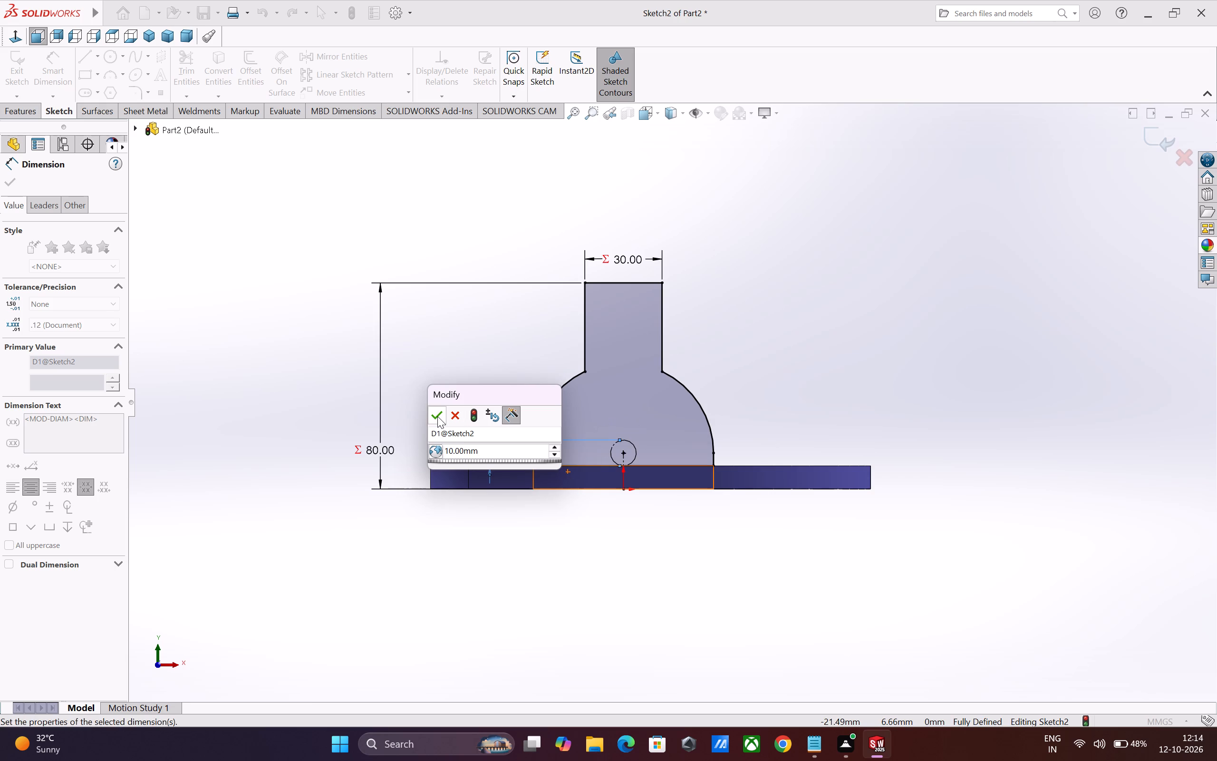
left_click(435, 415)
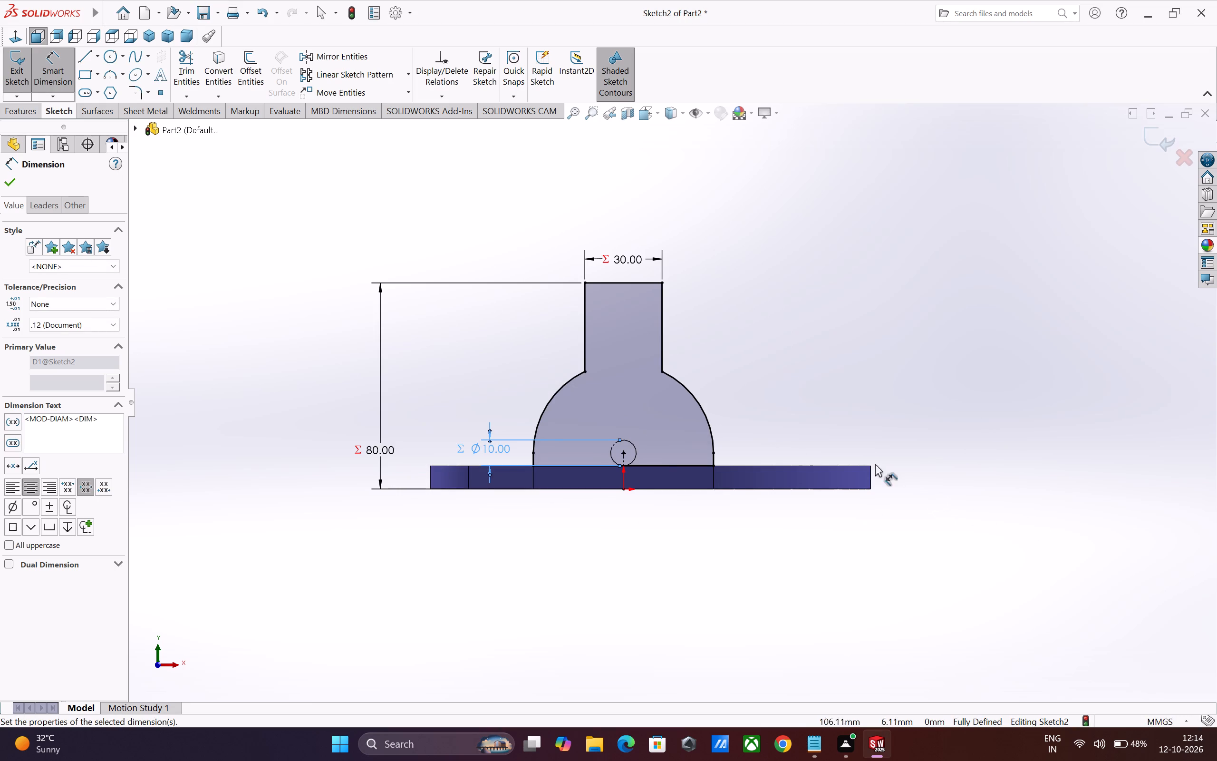
scroll(636, 449, "up", 1)
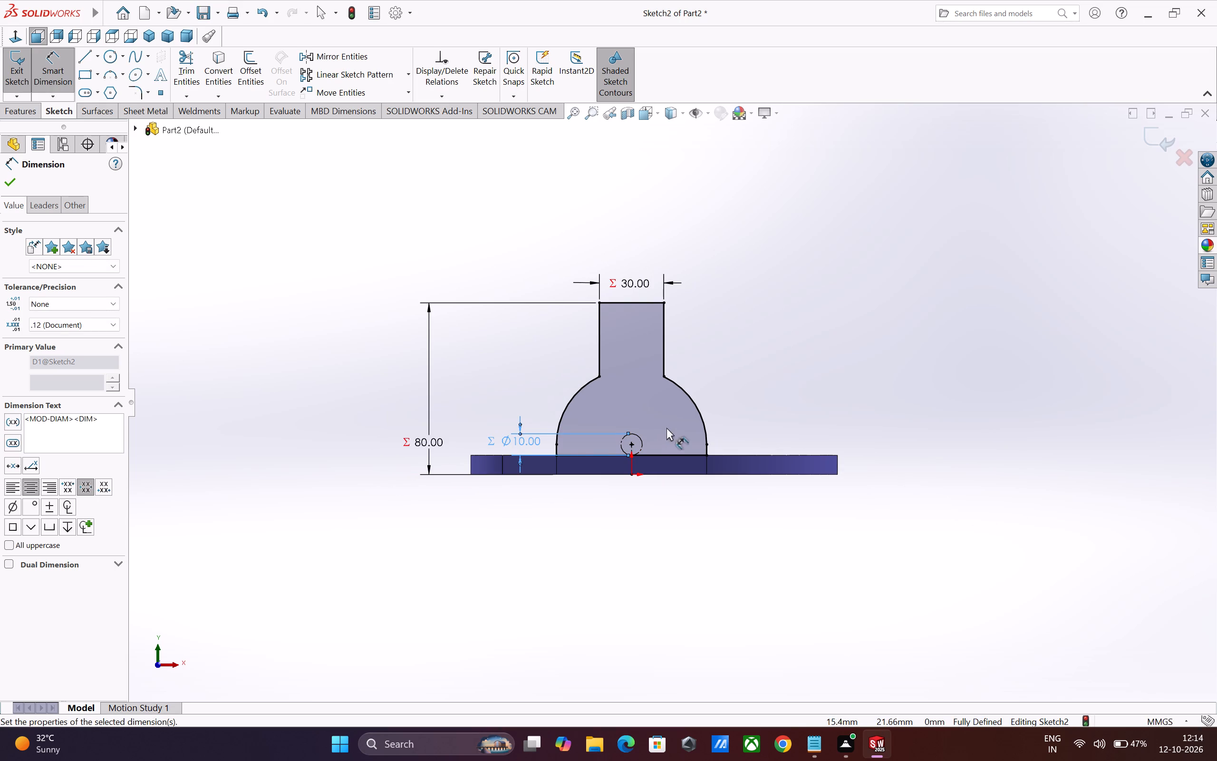
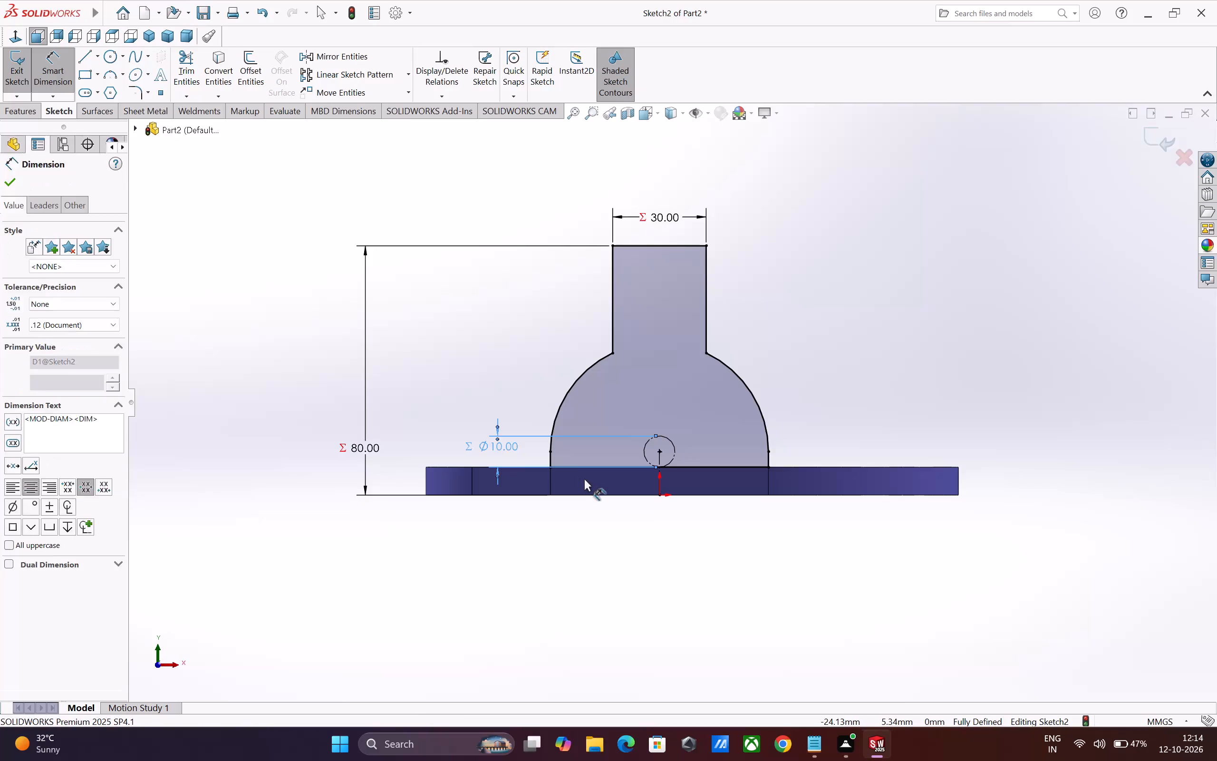
Delete the construction circle's diameter dimension.
key("Delete")
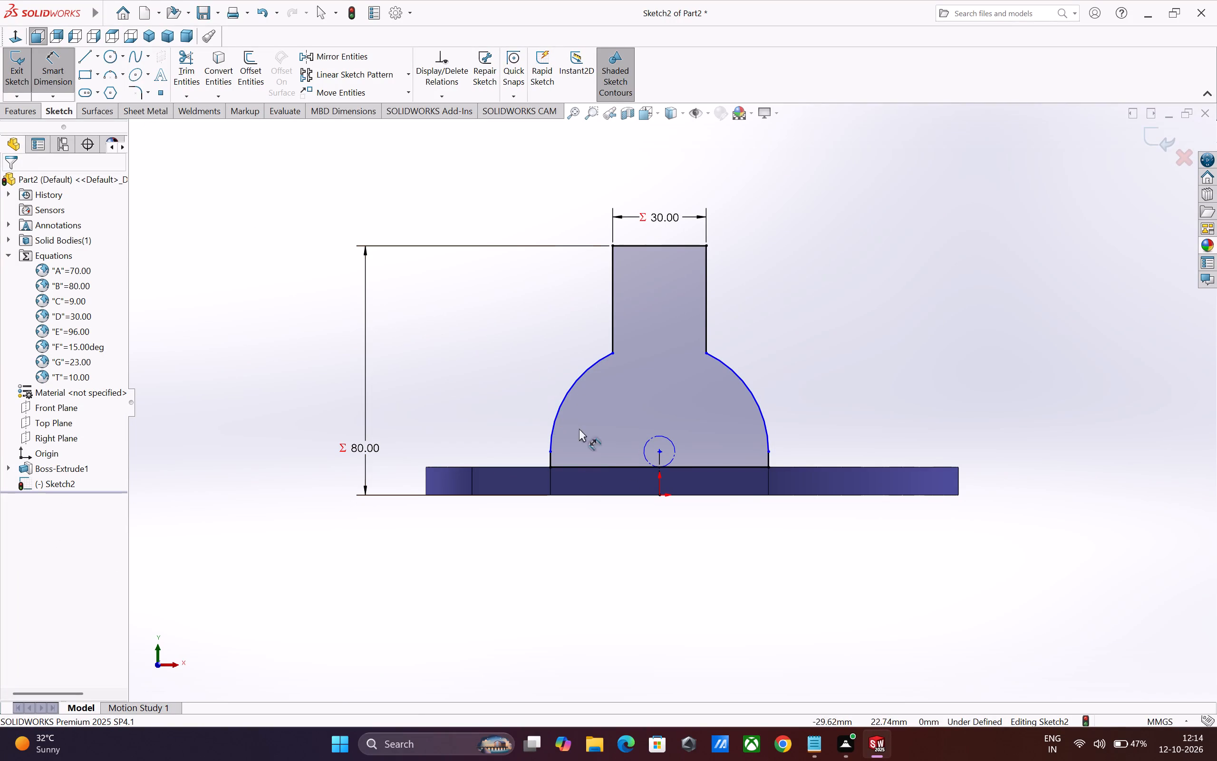
Dimension the radial gap between the construction circle and the outer arch, and link it to global variable T (10 mm).
left_click(645, 444)
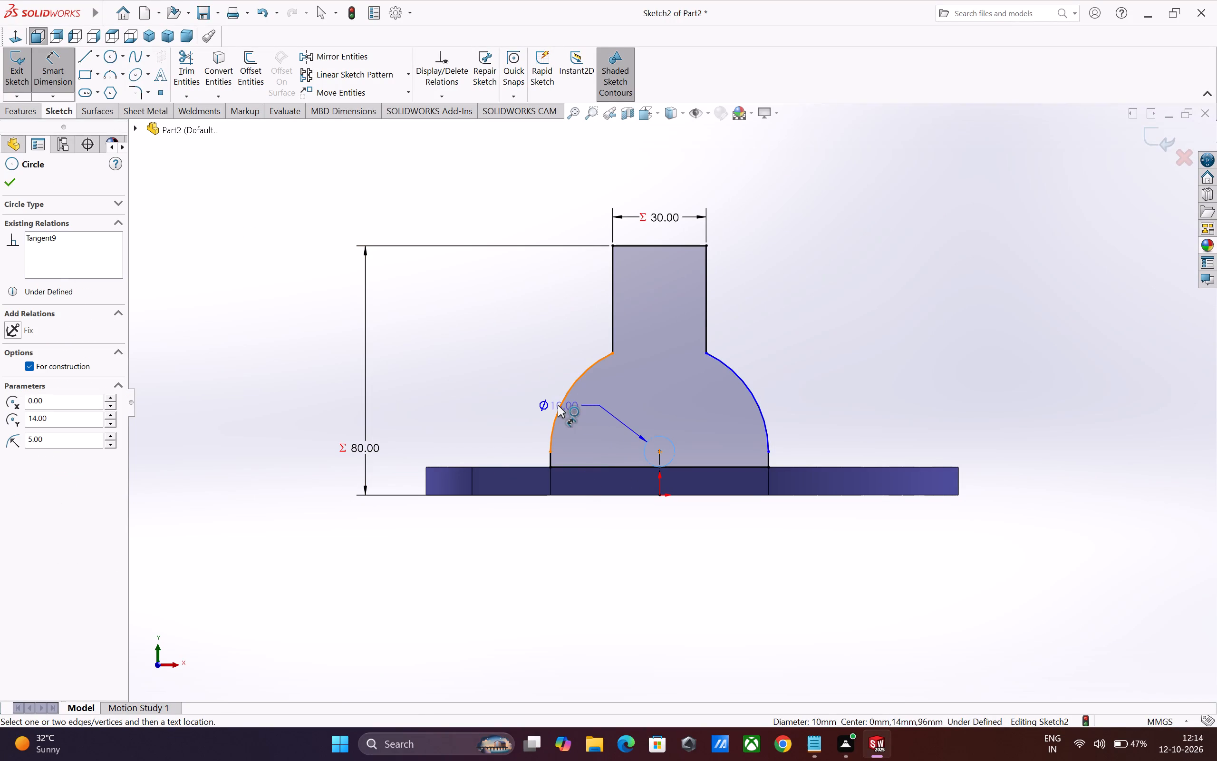
left_click(558, 405)
left_click(496, 396)
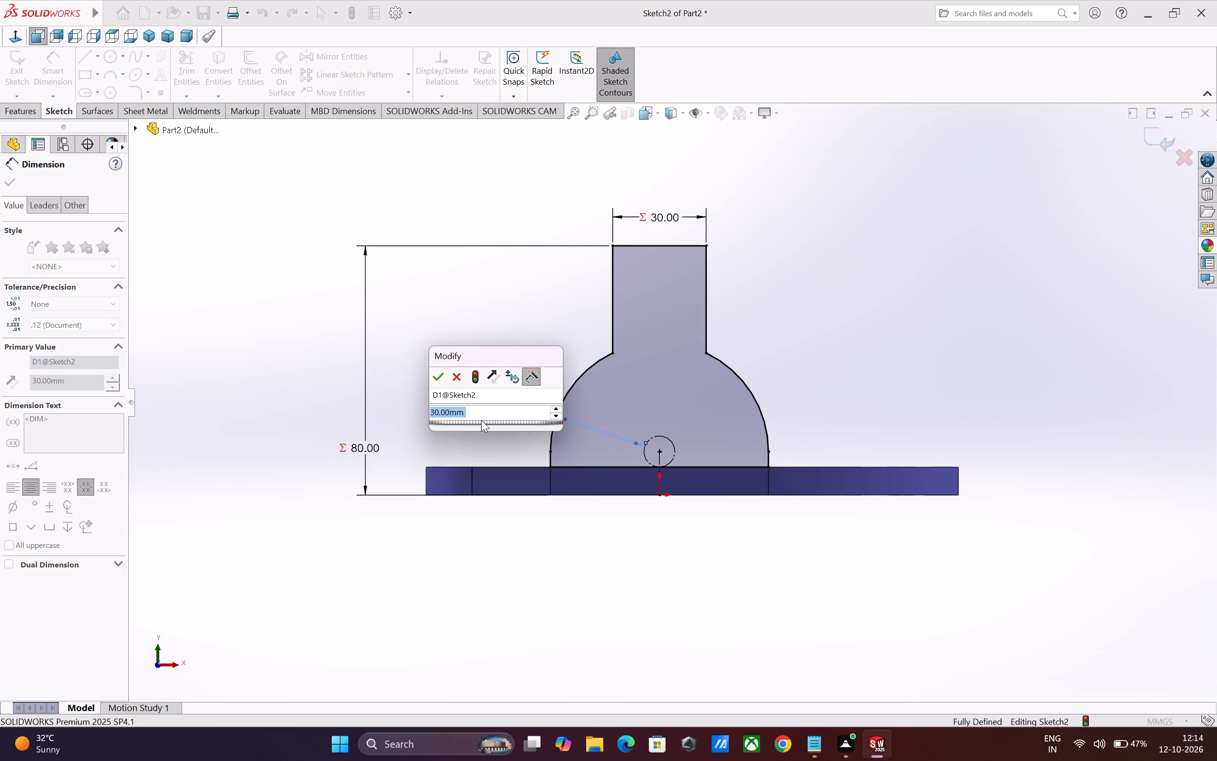
key("equal")
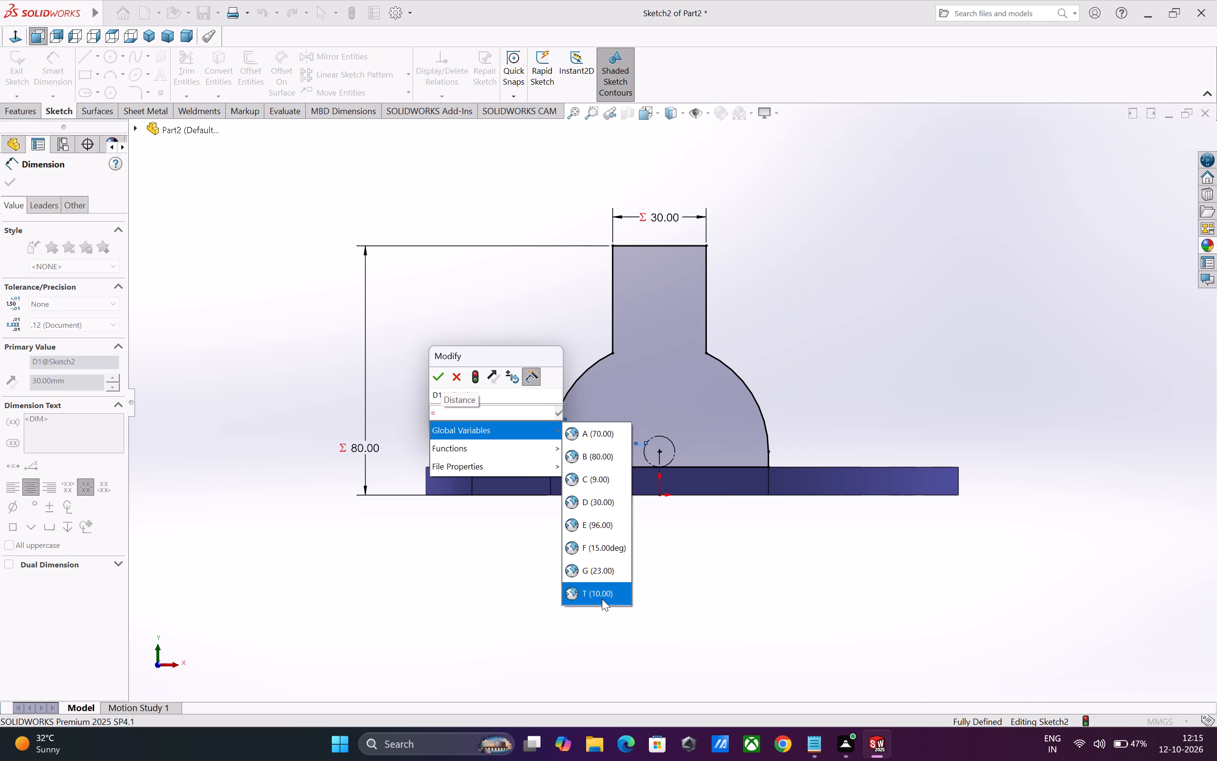
left_click(602, 599)
left_click(433, 382)
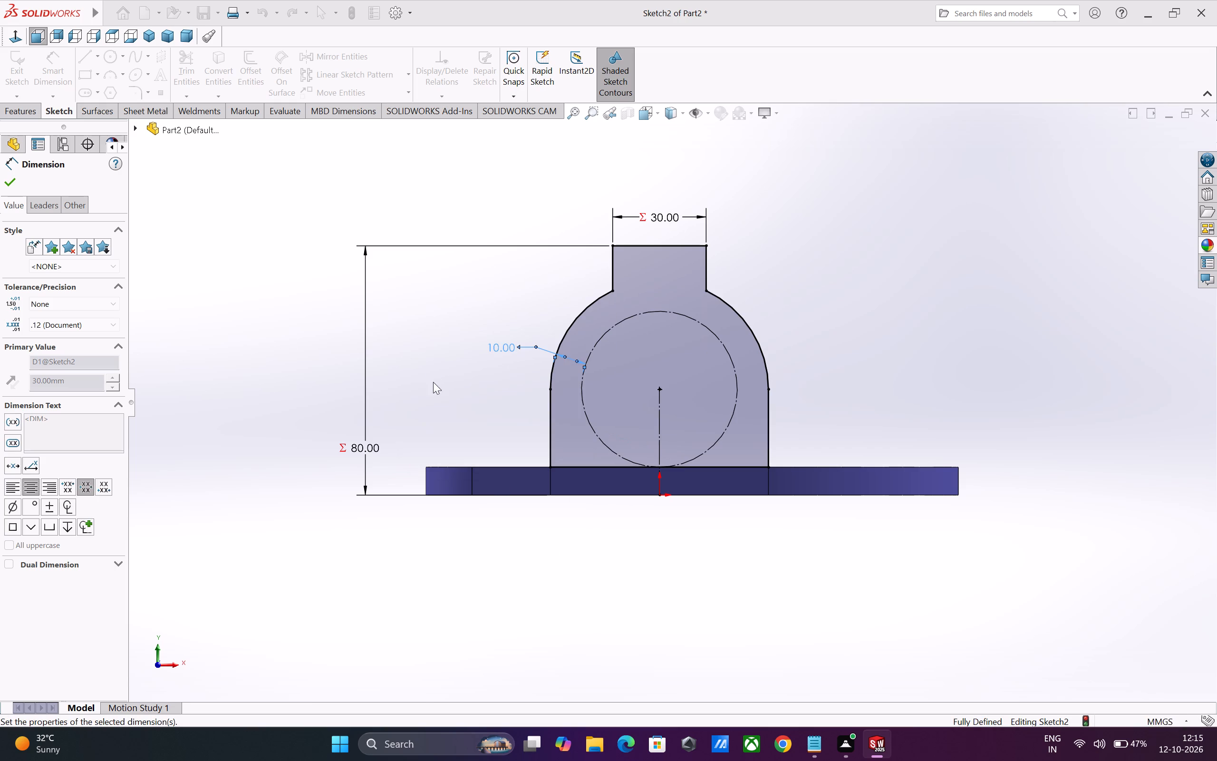
left_click(637, 566)
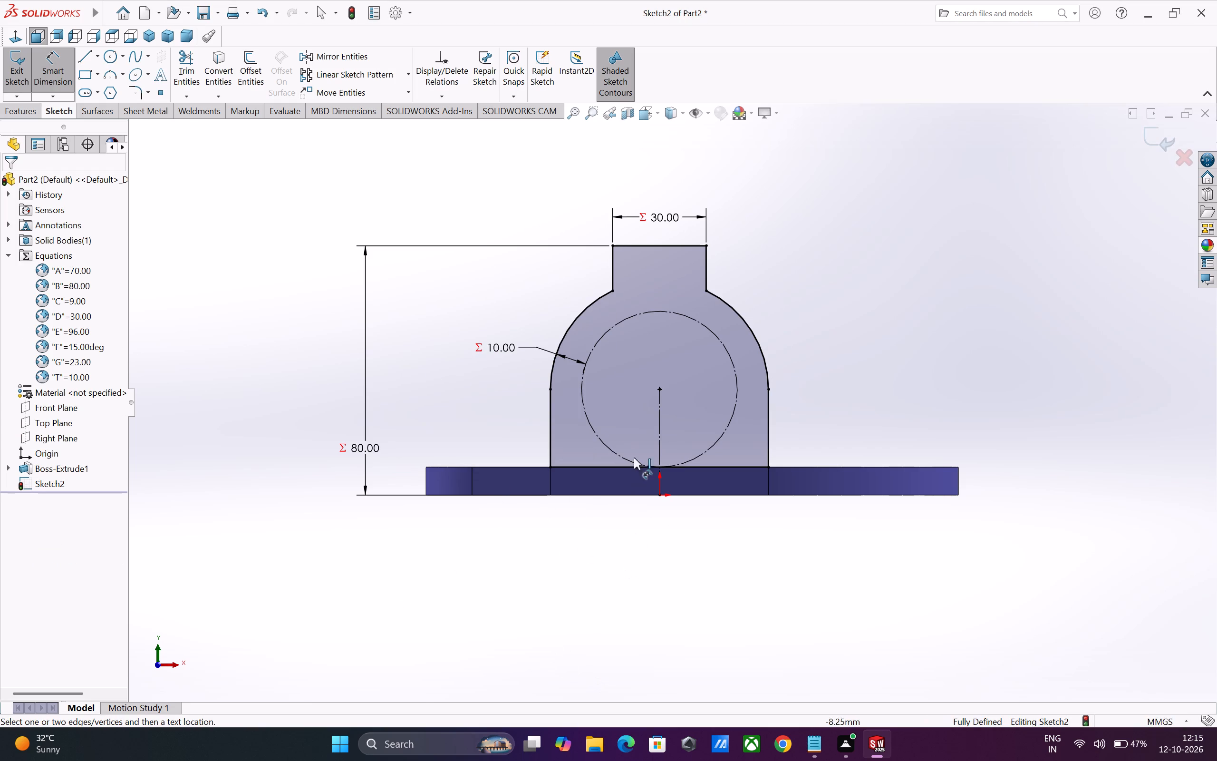
left_click(831, 310)
Reposition the 80 mm overall height dimension slightly closer to the profile and end dimensioning.
middle_click_drag(946, 575, 896, 599)
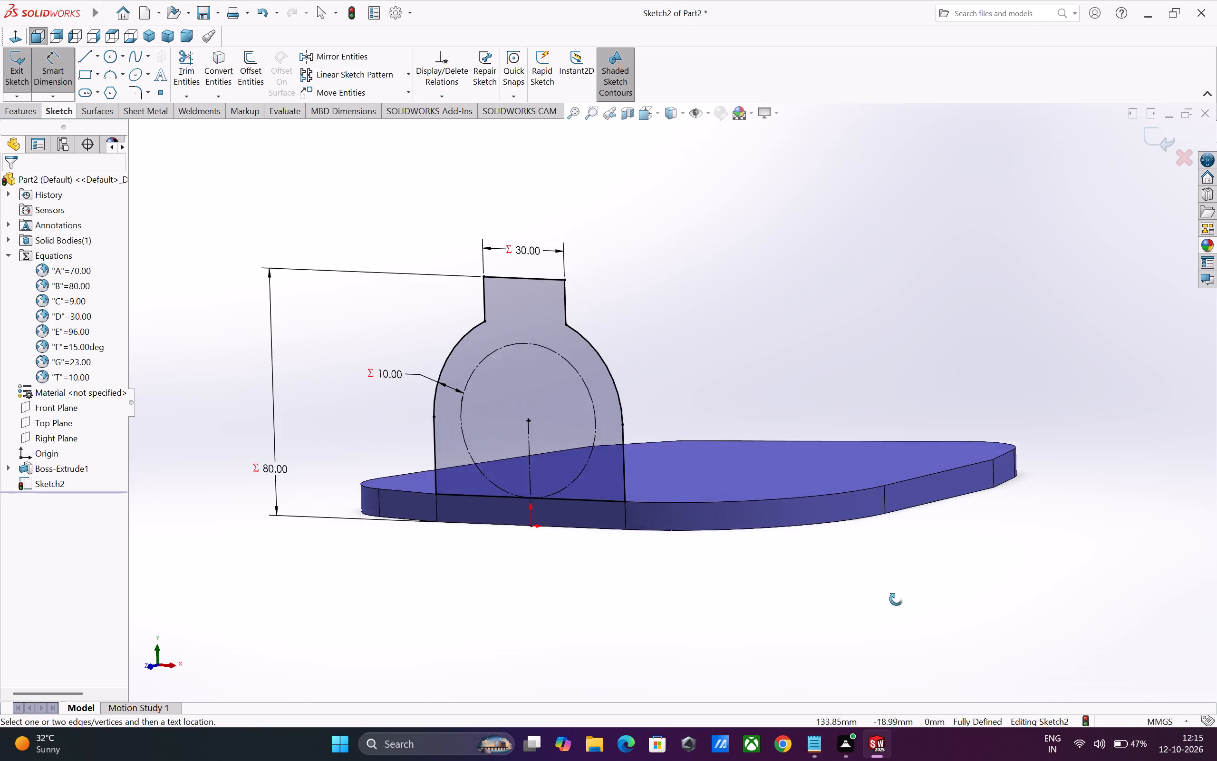
middle_click_drag(896, 599, 883, 605)
scroll(883, 605, "down", 2)
scroll(887, 593, "up", 6)
scroll(512, 246, "down", 2)
scroll(525, 288, "down", 1)
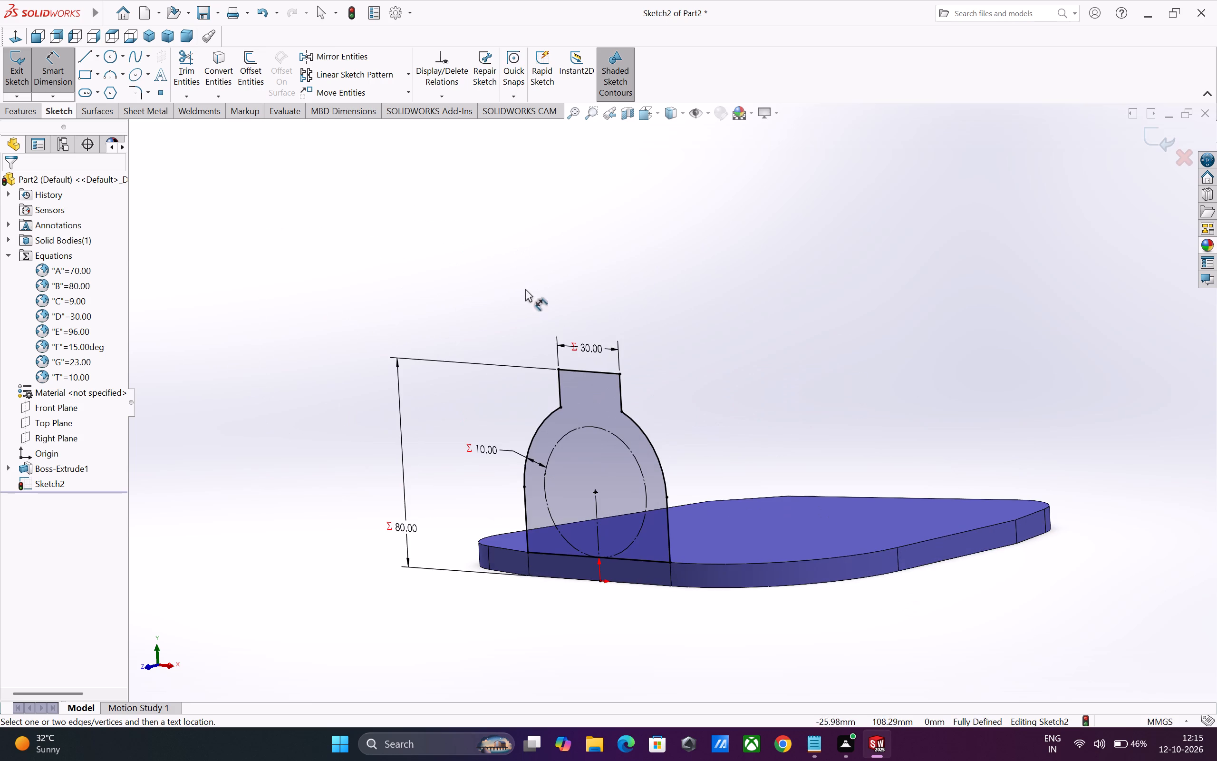
middle_click_drag(381, 362, 443, 359)
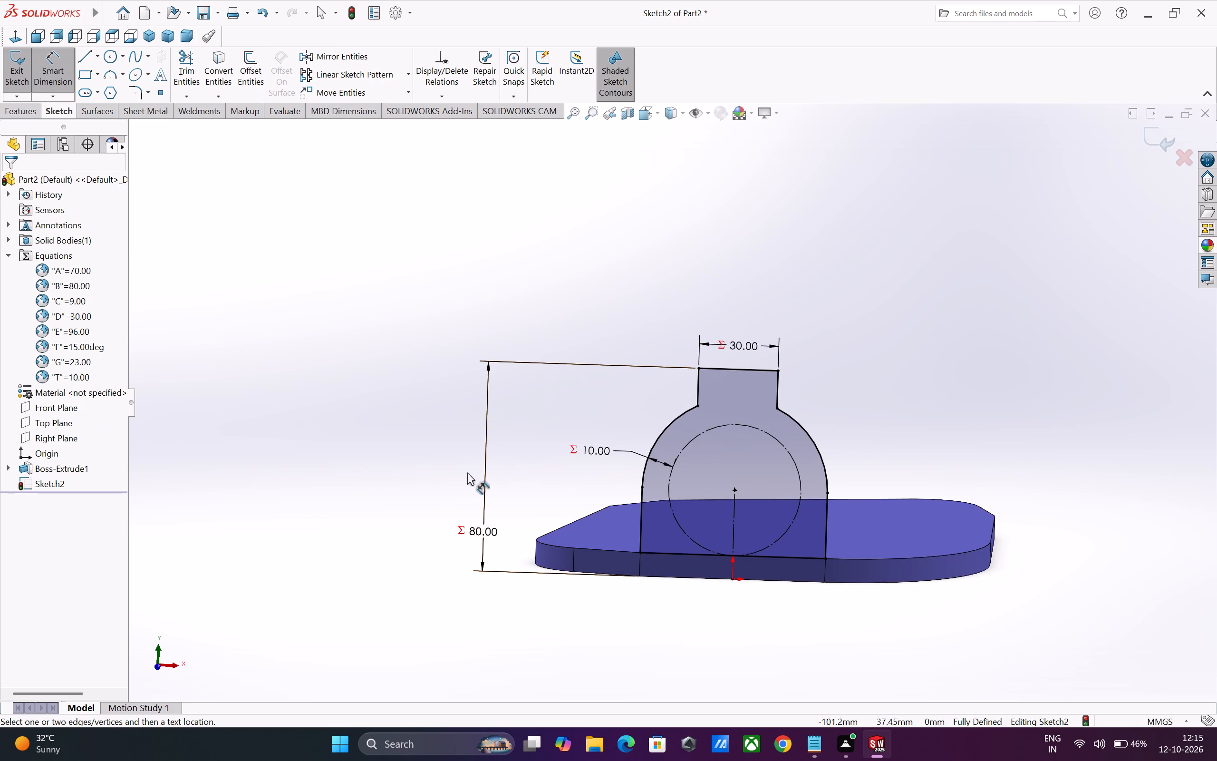
left_click_drag(474, 532, 487, 466)
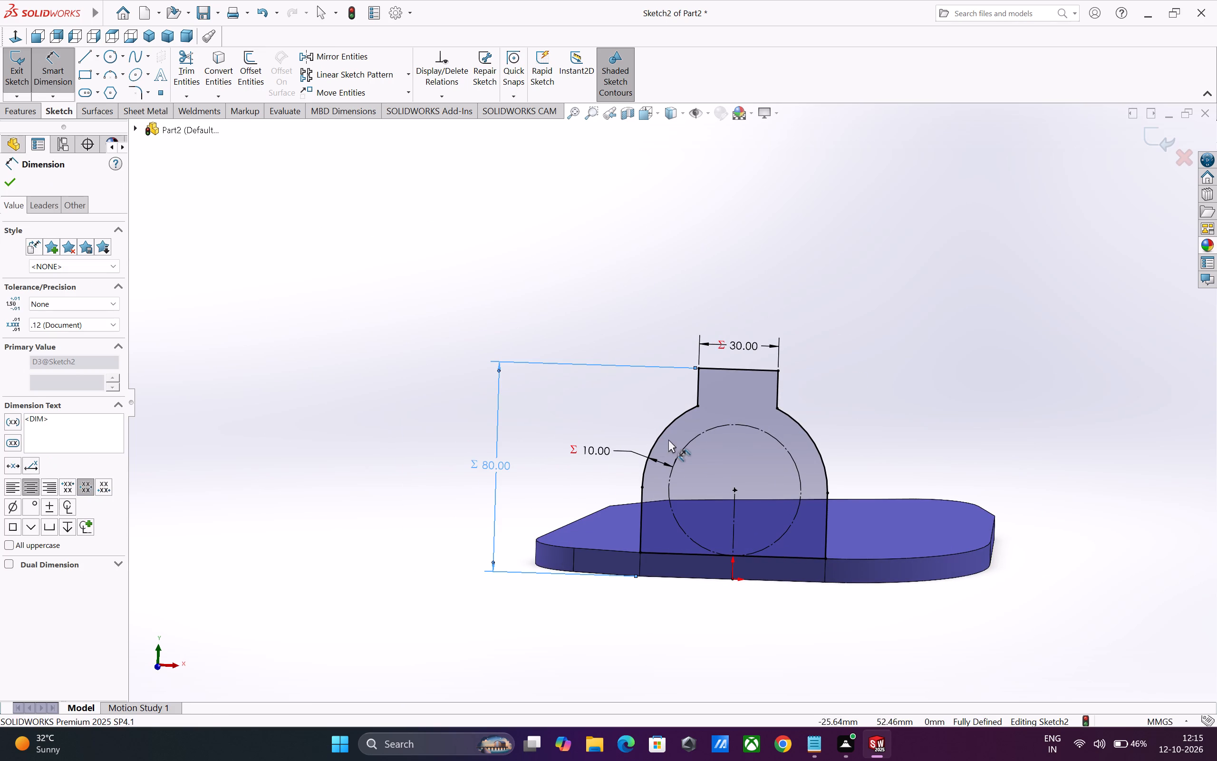
left_click(564, 410)
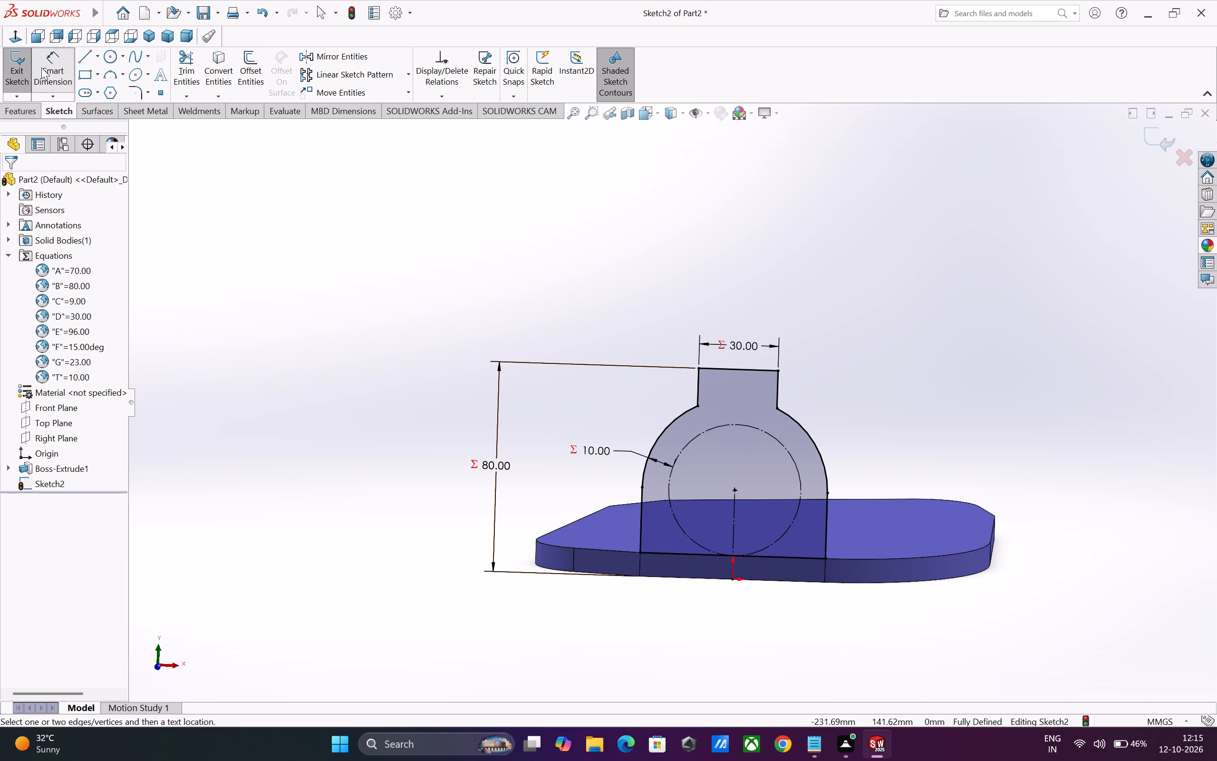
left_click(41, 68)
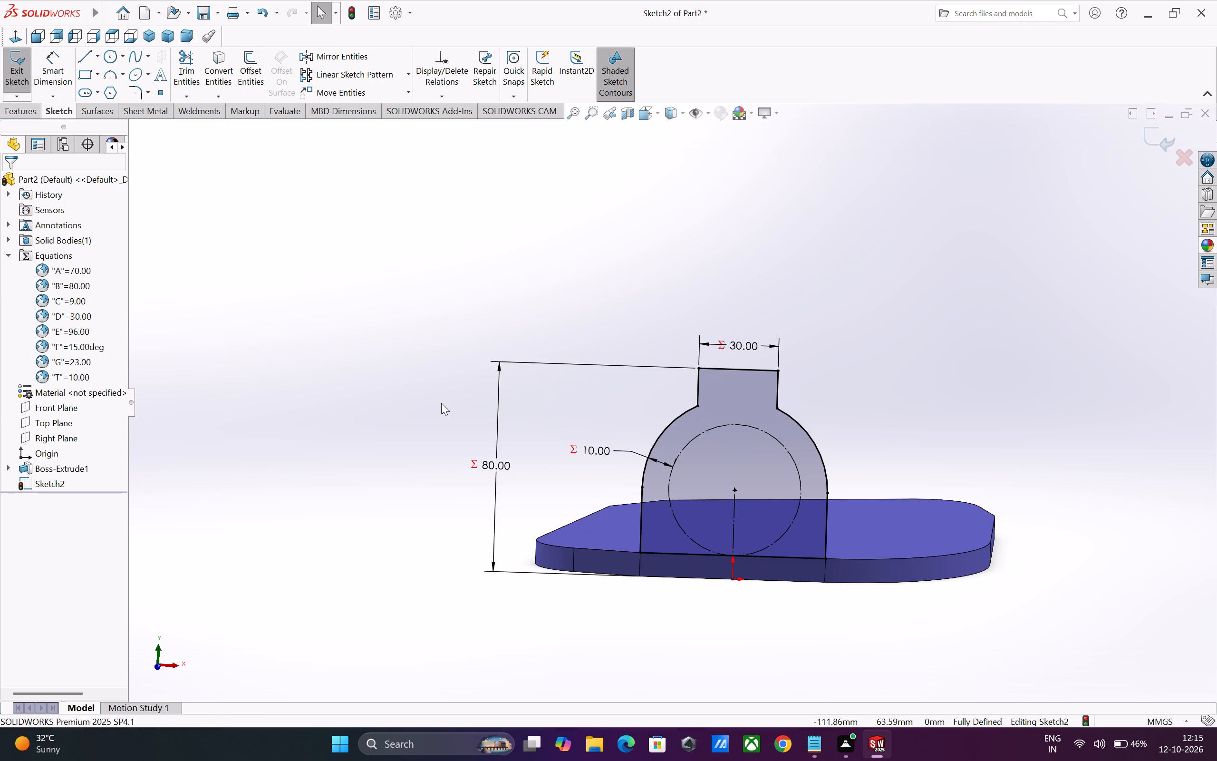
Extrude the arched profile blind in the reversed direction over the base plate, with its depth linked to global variable E (96 mm).
scroll(591, 361, "up", 1)
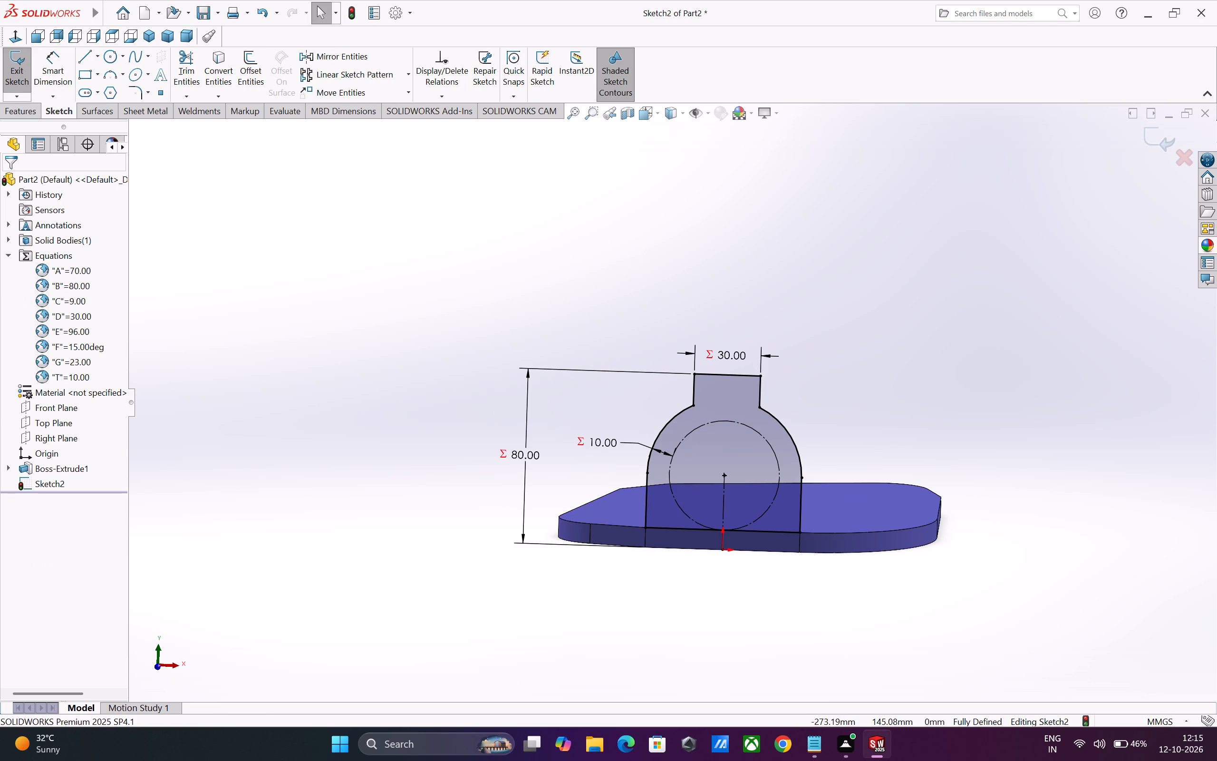
left_click(24, 114)
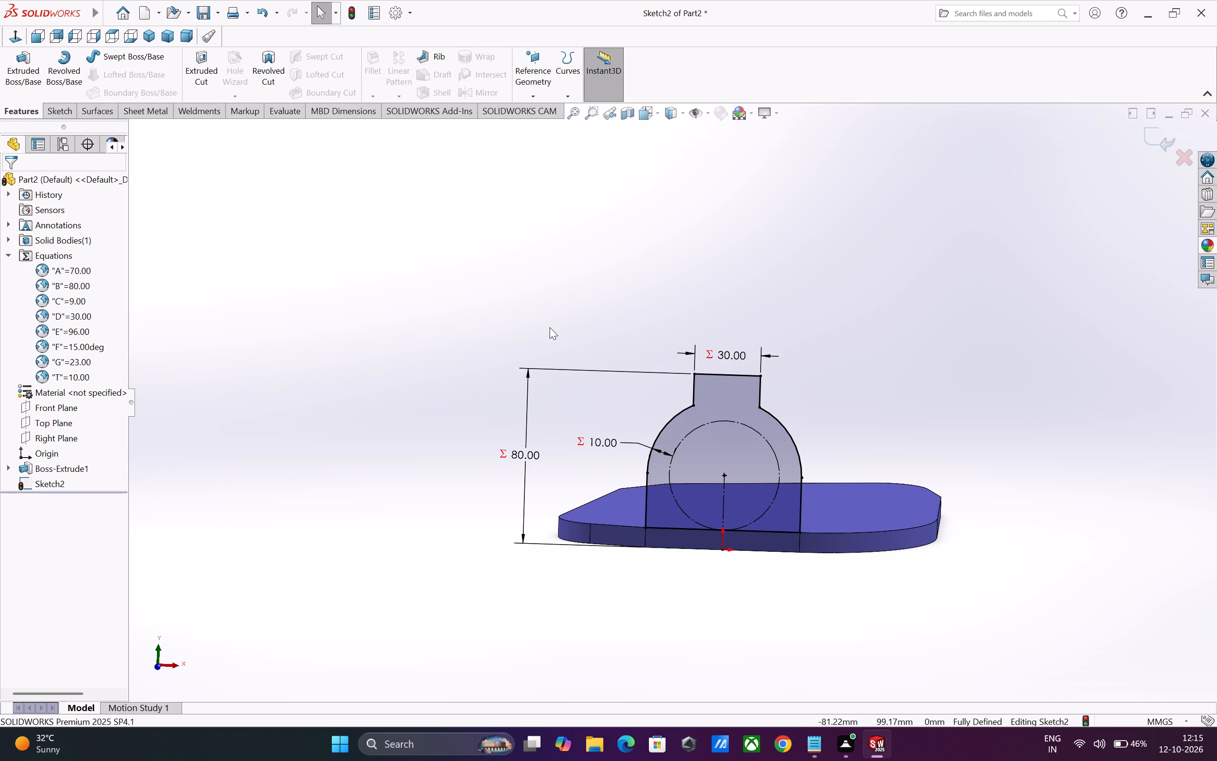
middle_click_drag(550, 328, 516, 344)
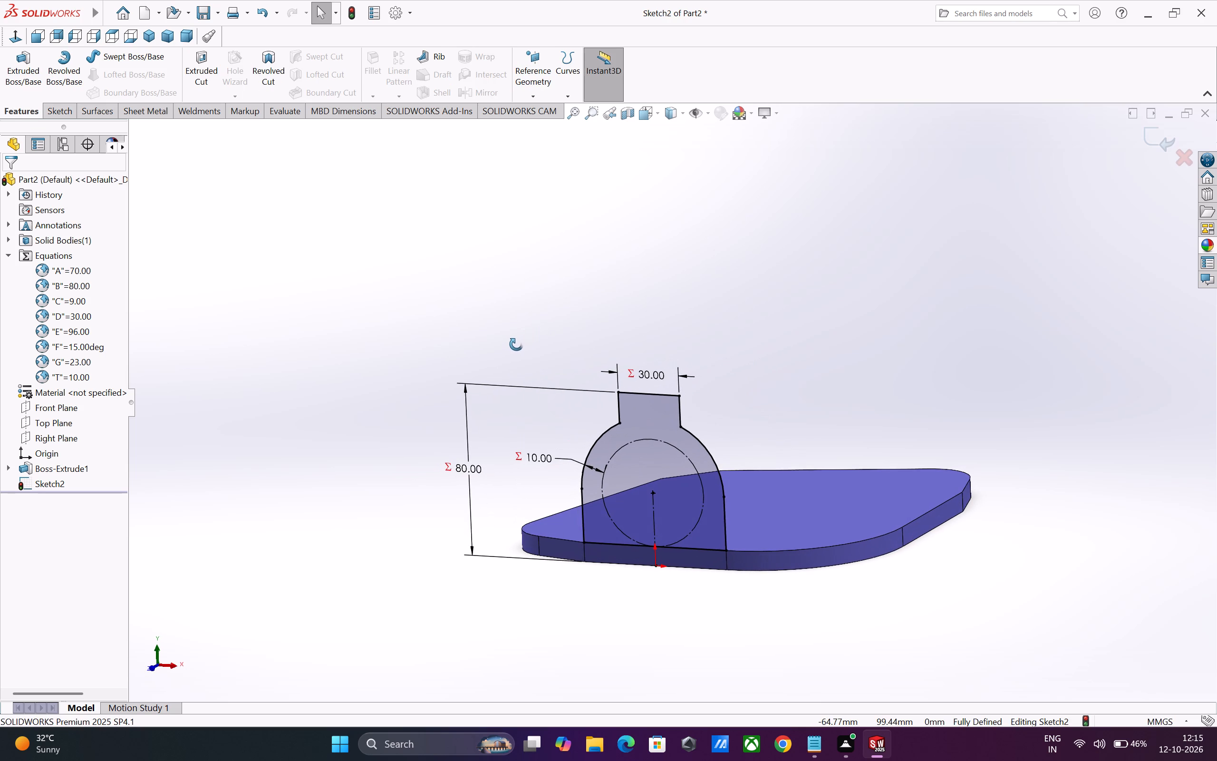
middle_click_drag(516, 344, 502, 352)
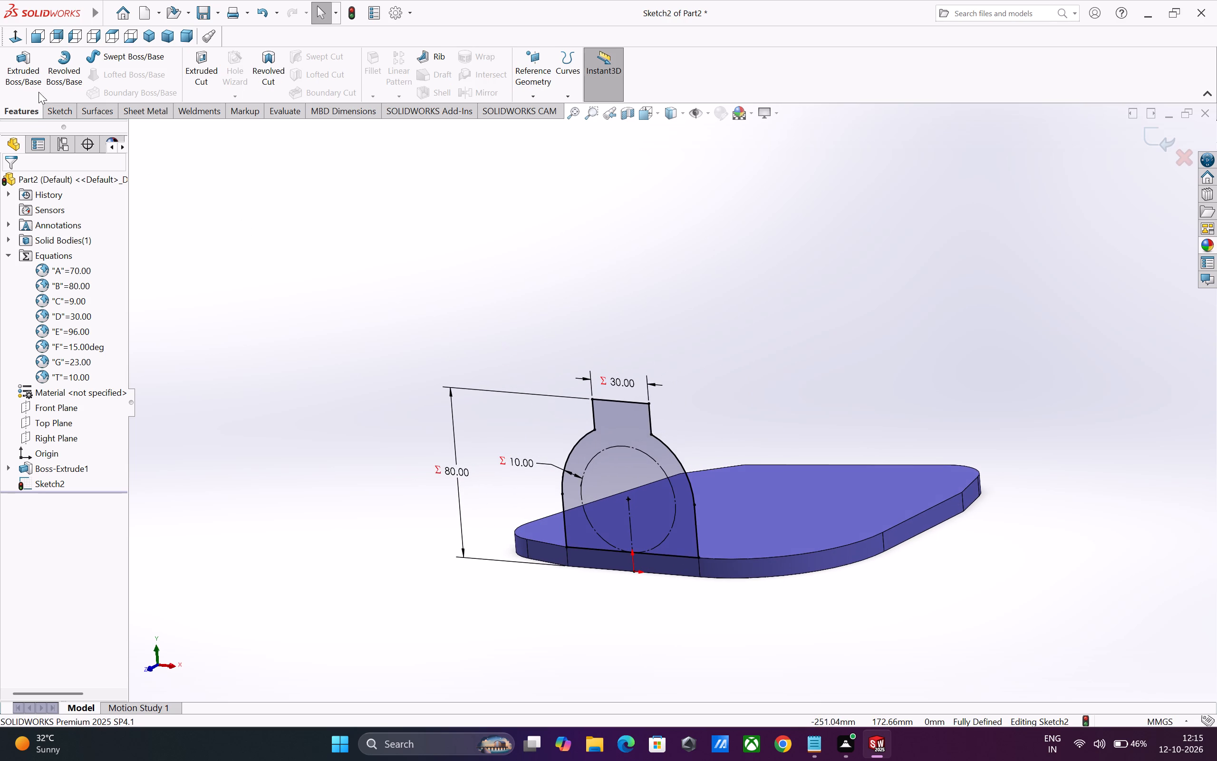
left_click(30, 88)
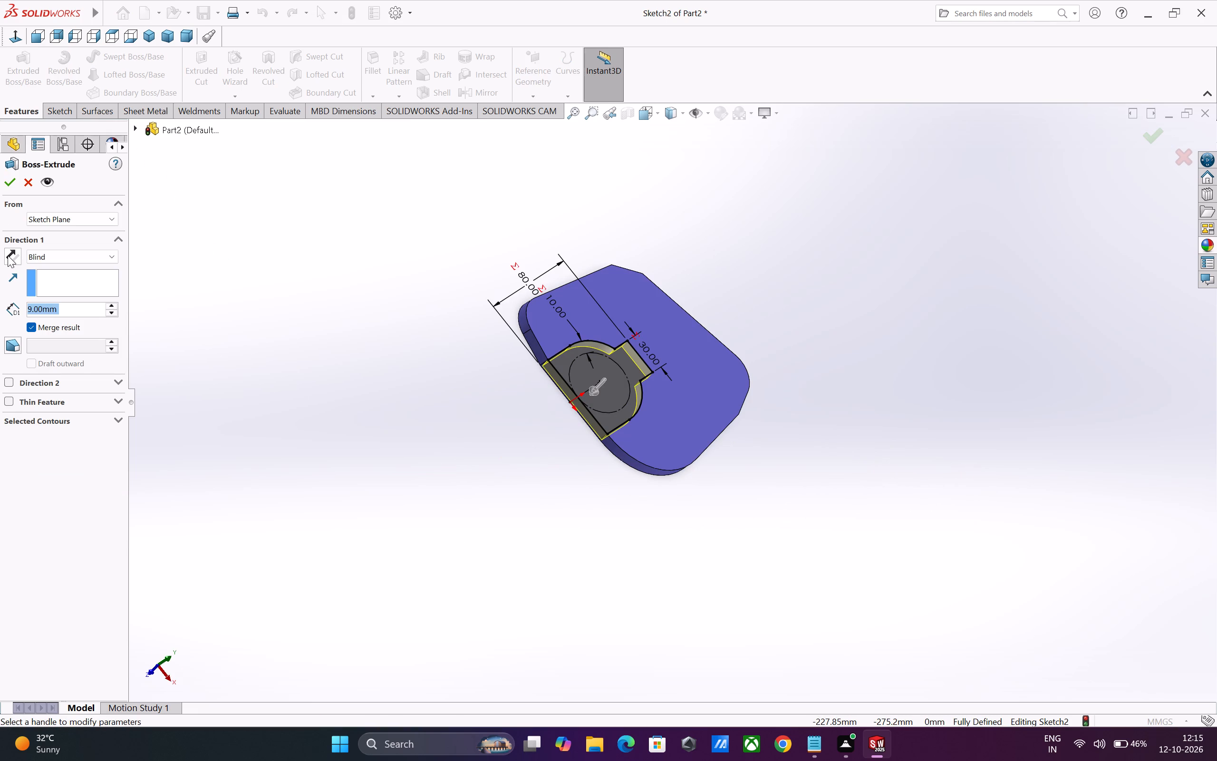
left_click(8, 255)
middle_click_drag(335, 480, 320, 490)
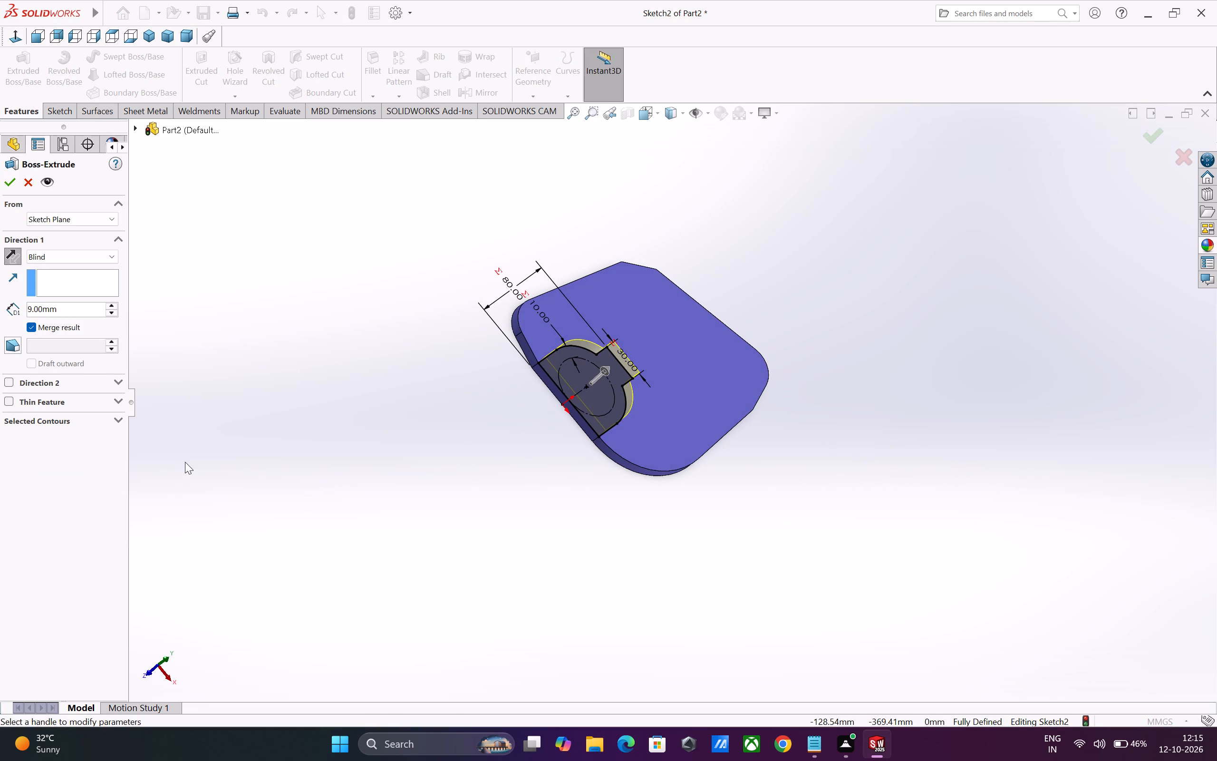
left_click(68, 305)
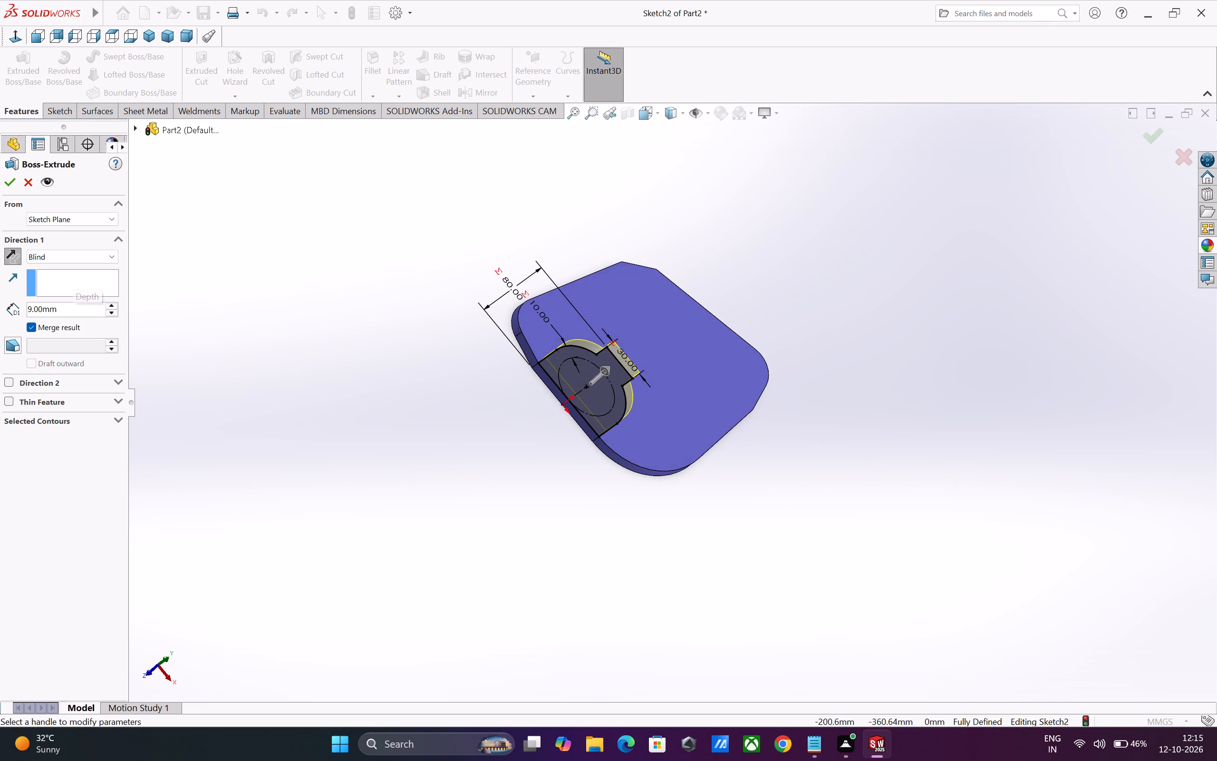
double_click(68, 305)
key("equal")
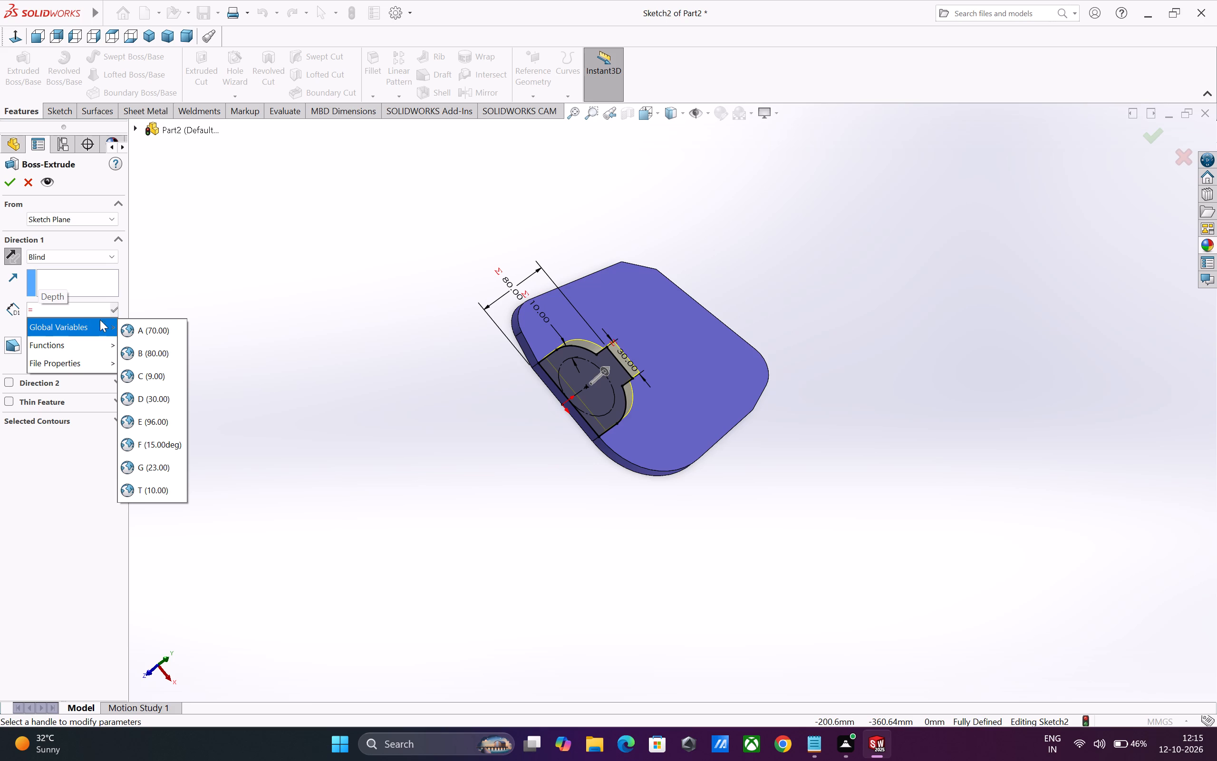
left_click(154, 431)
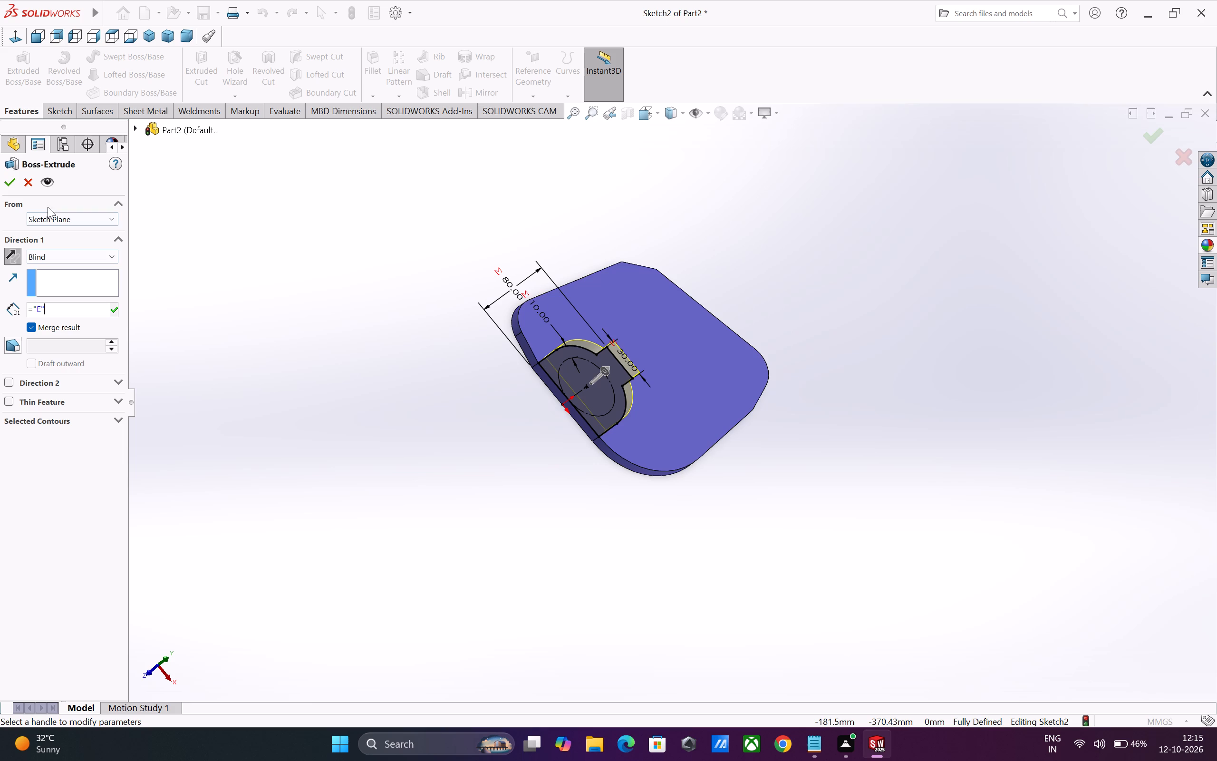
key("Return")
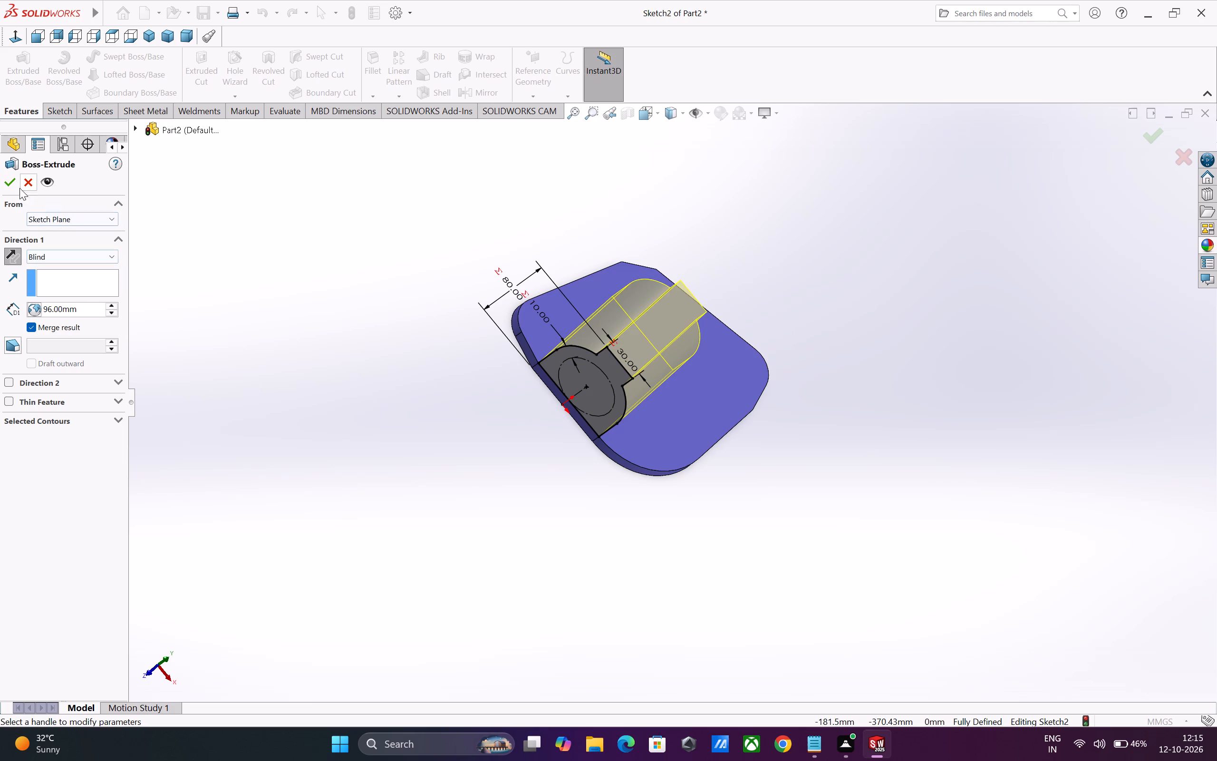
left_click(15, 188)
left_click(366, 427)
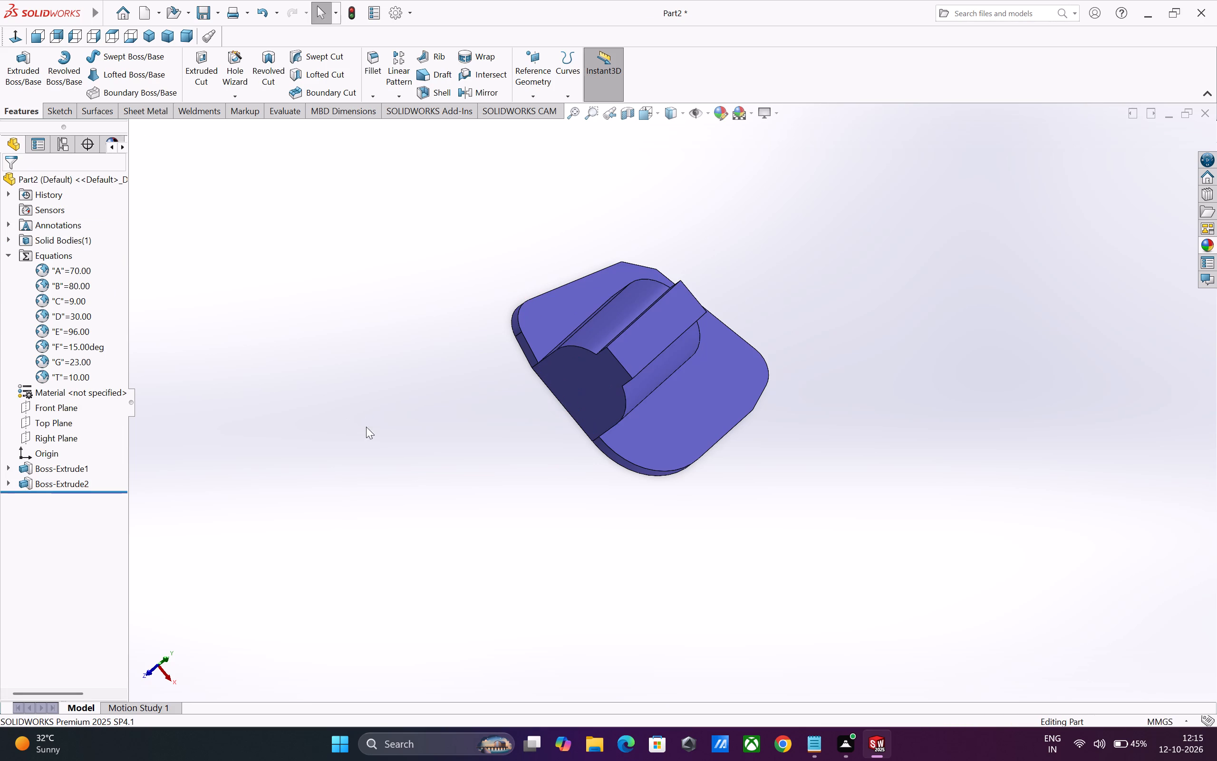
Edit the arched extrusion and turn off Merge result so it is a separate body from the base plate.
middle_click_drag(431, 493, 364, 535)
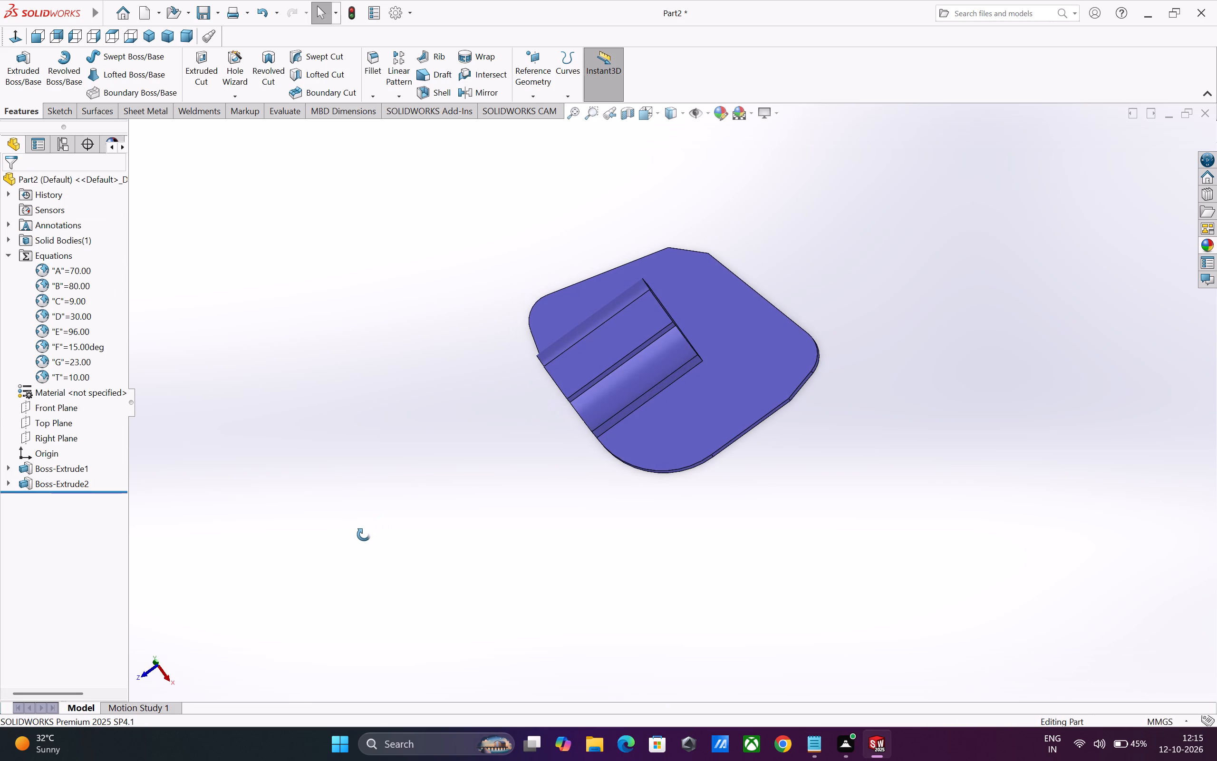
middle_click_drag(364, 535, 379, 526)
left_click(82, 479)
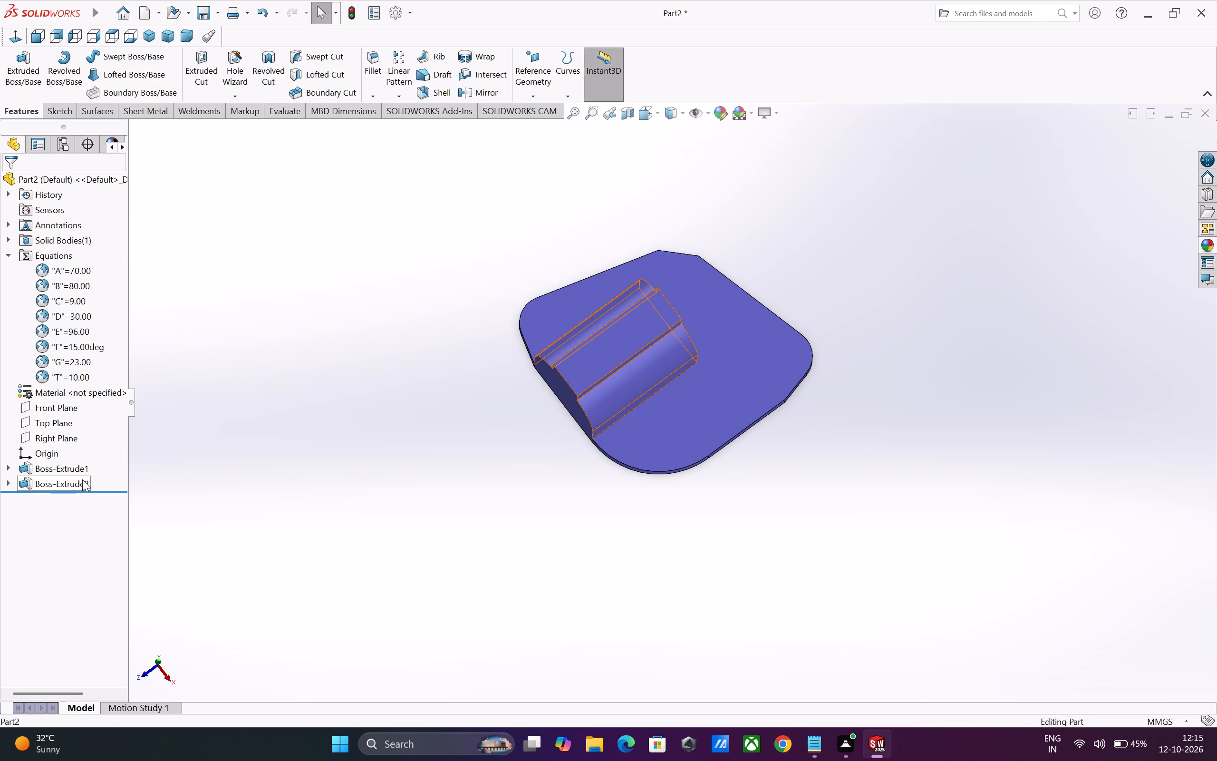
left_click(92, 440)
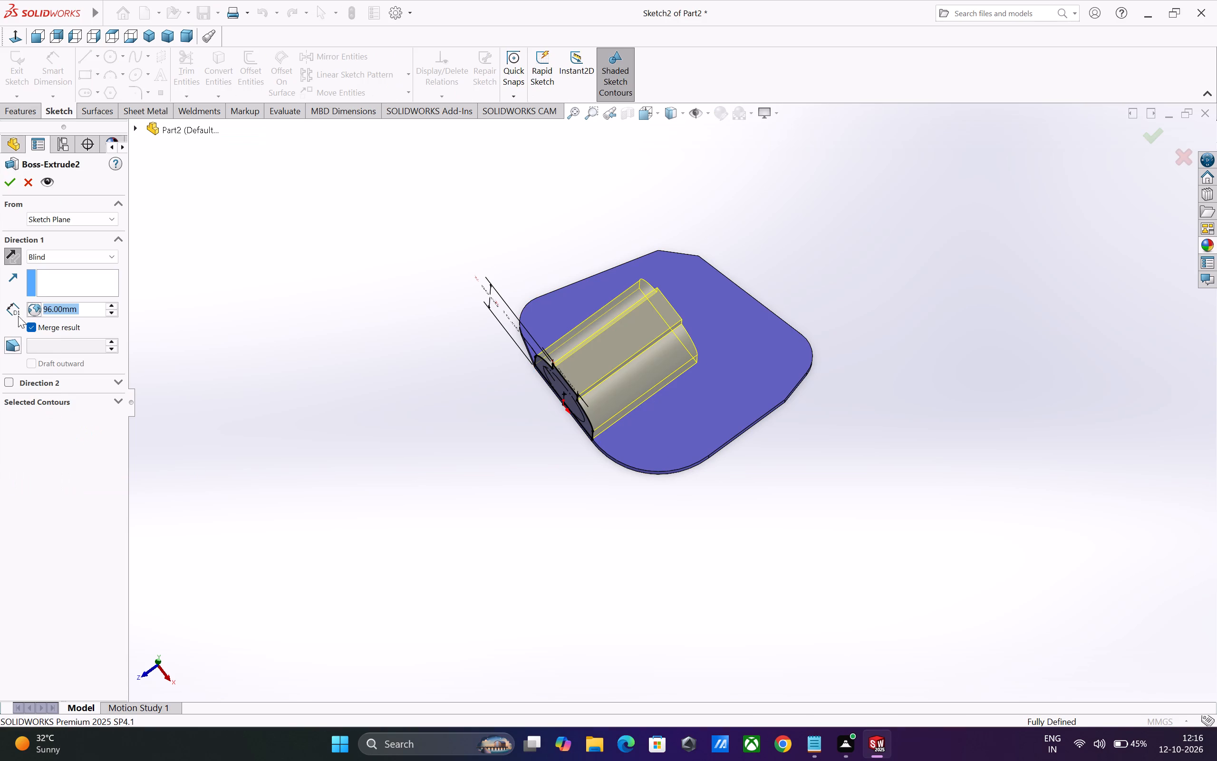
left_click(29, 325)
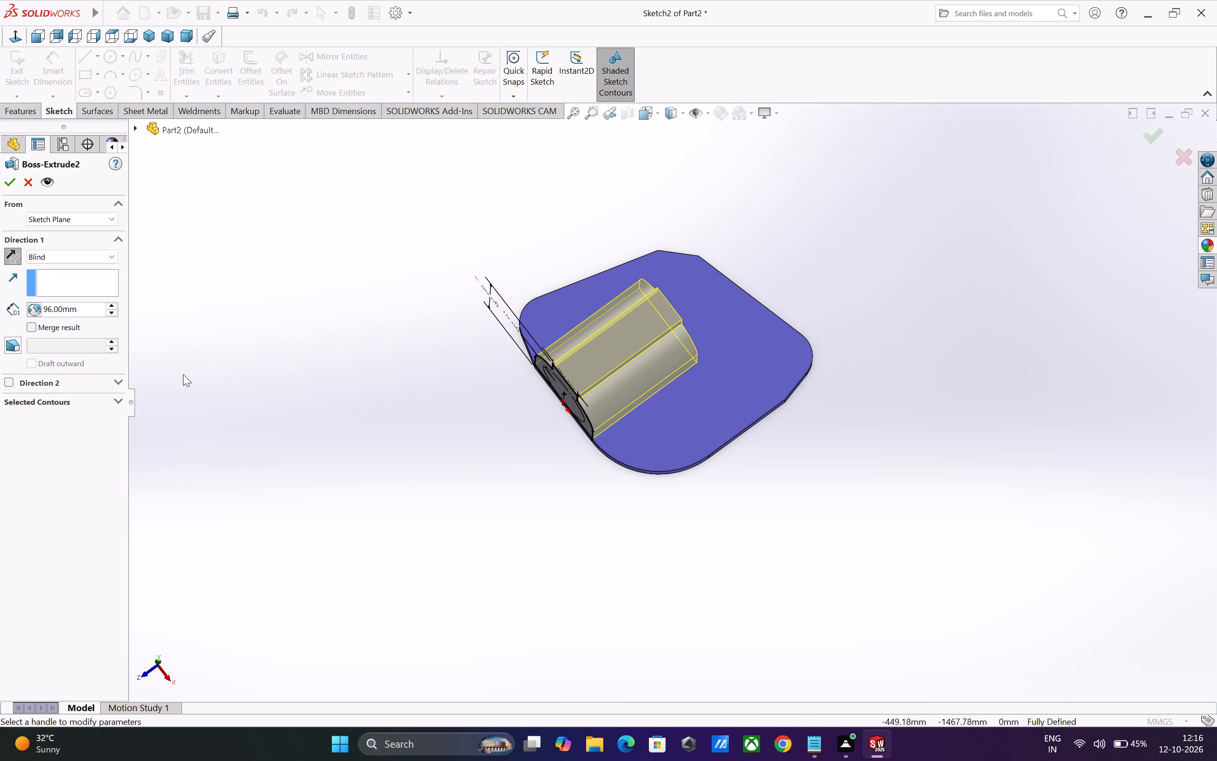
left_click(14, 183)
left_click(438, 469)
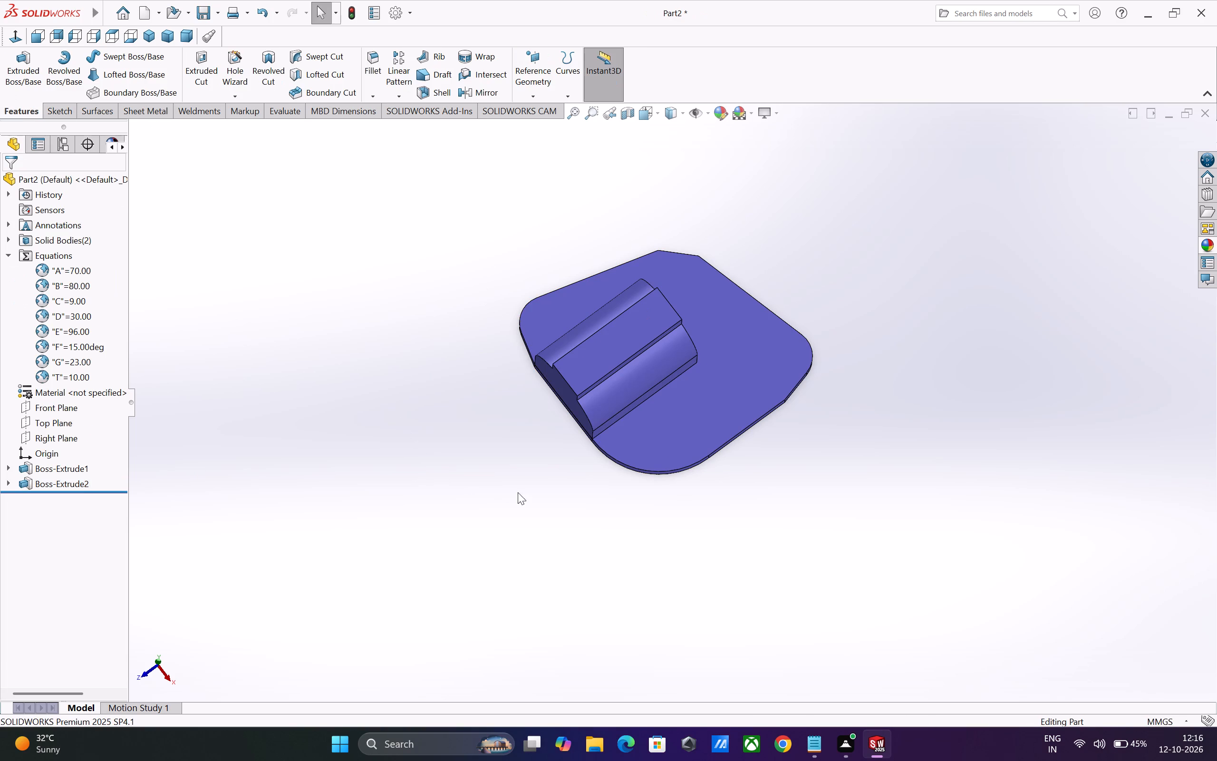
Examine the arched body and base plate from several angles.
middle_click_drag(526, 497, 494, 480)
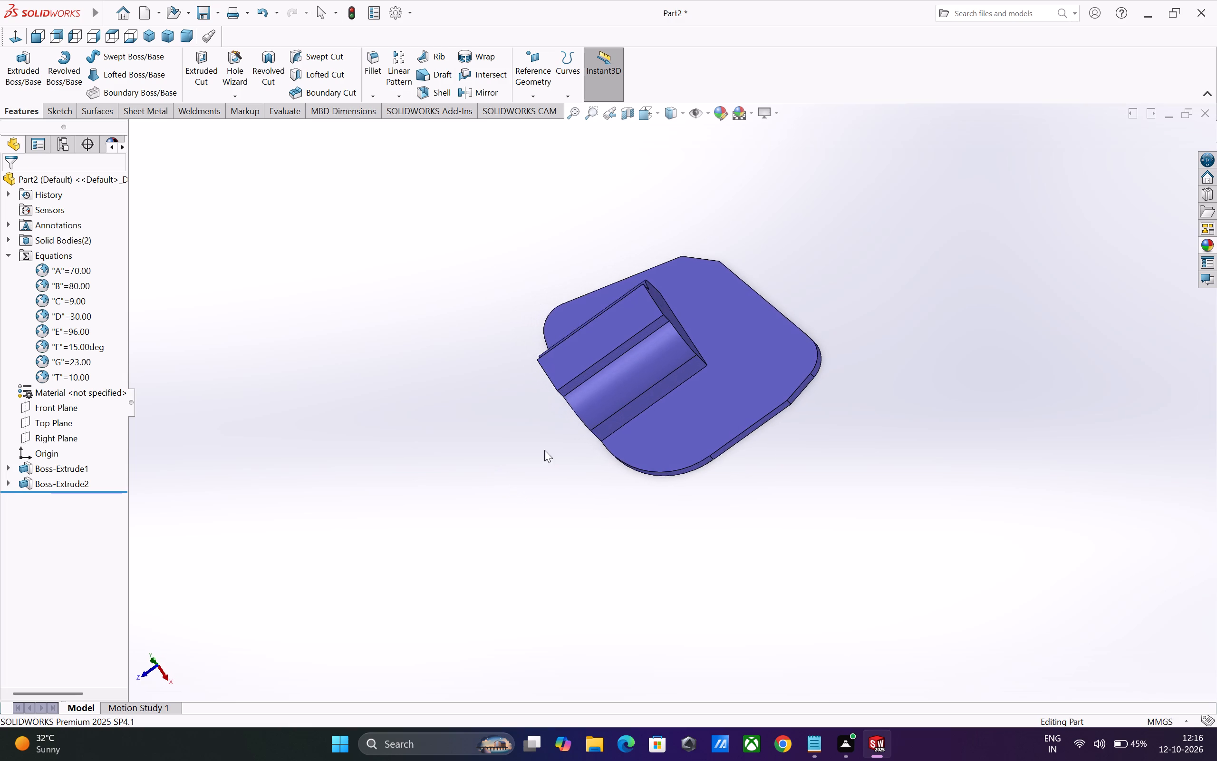
scroll(548, 448, "up", 2)
middle_click_drag(552, 467, 502, 324)
scroll(634, 423, "up", 1)
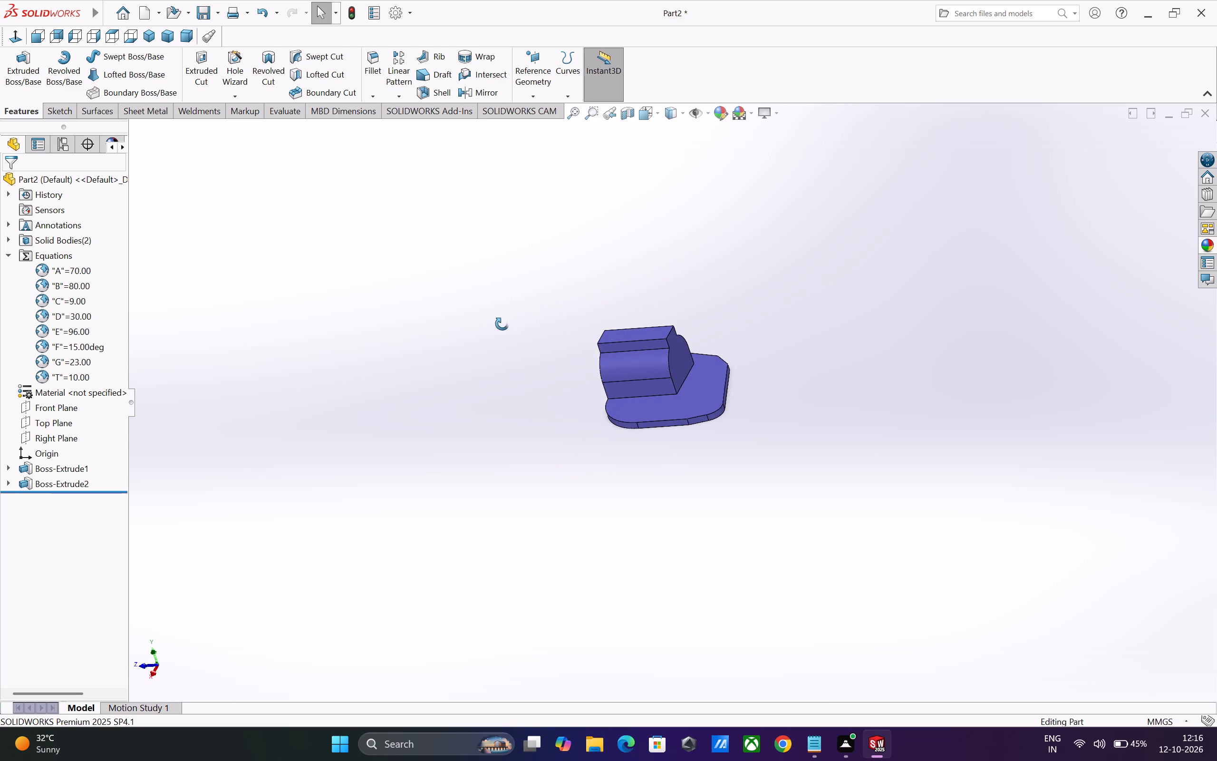
middle_click_drag(502, 324, 512, 321)
scroll(714, 398, "down", 5)
middle_click_drag(573, 429, 576, 427)
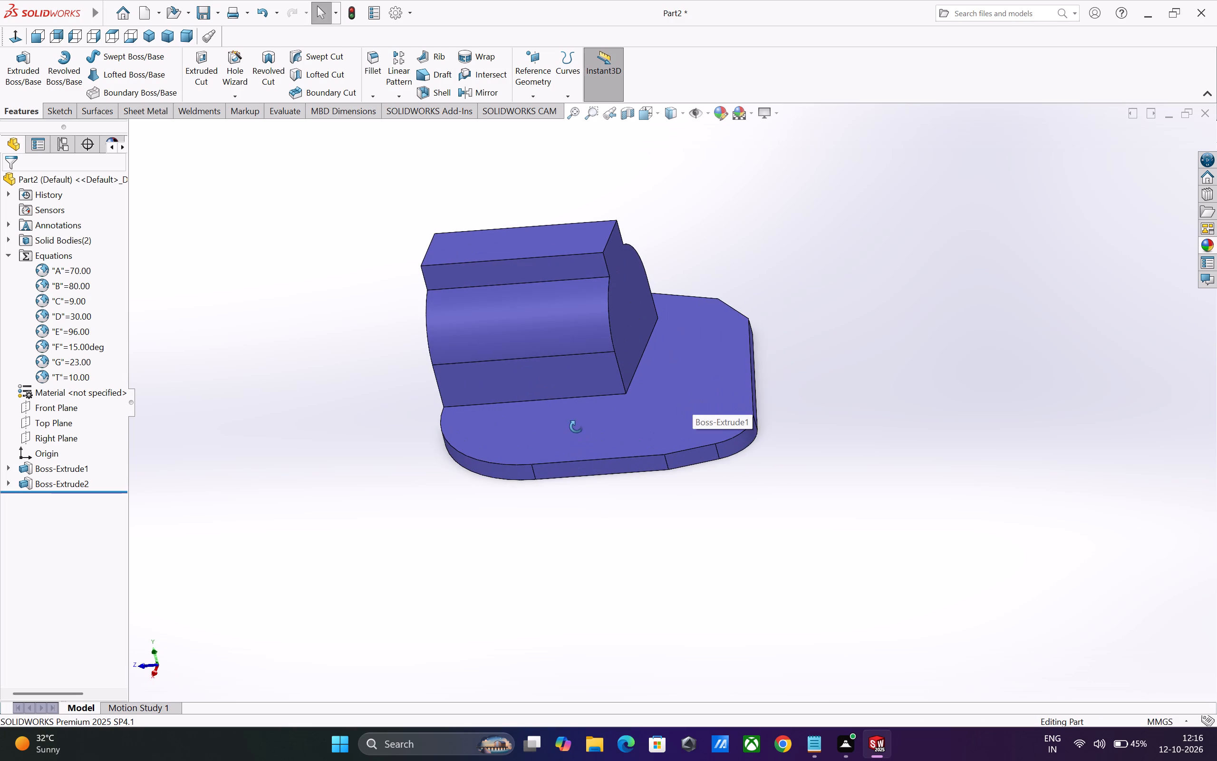
middle_click_drag(576, 427, 664, 470)
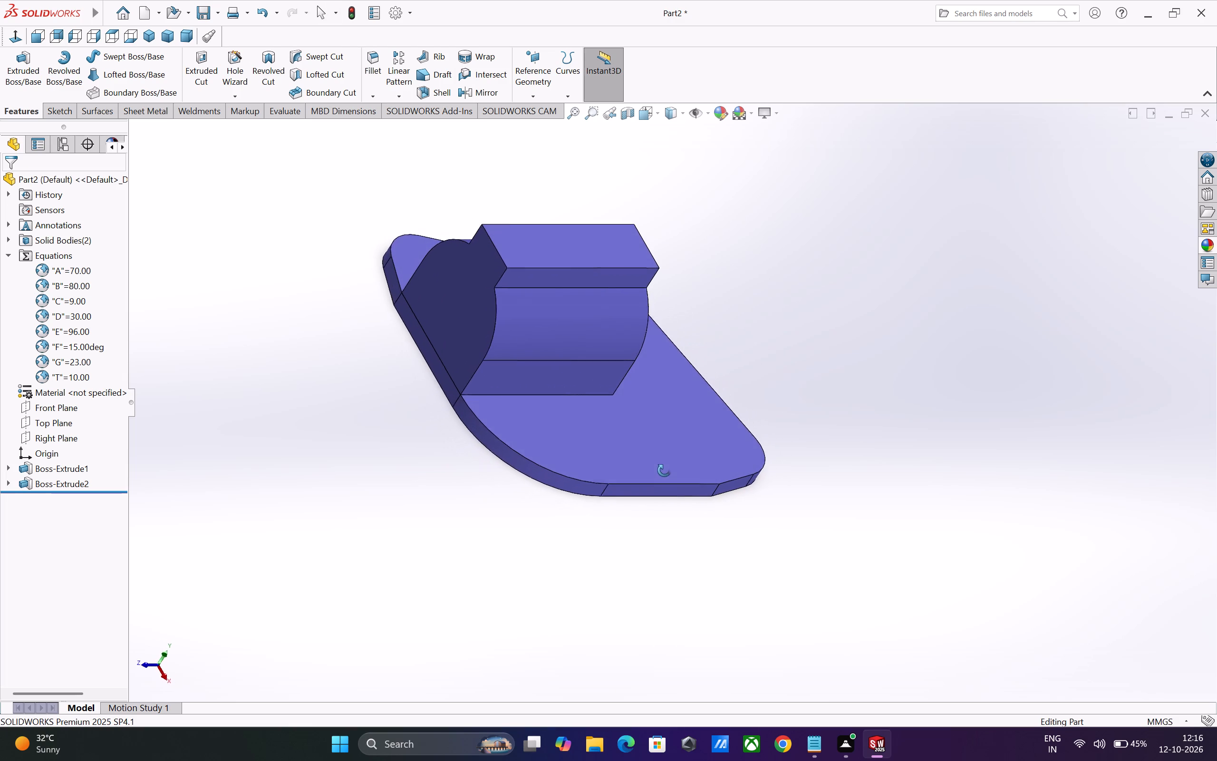
middle_click_drag(664, 470, 705, 441)
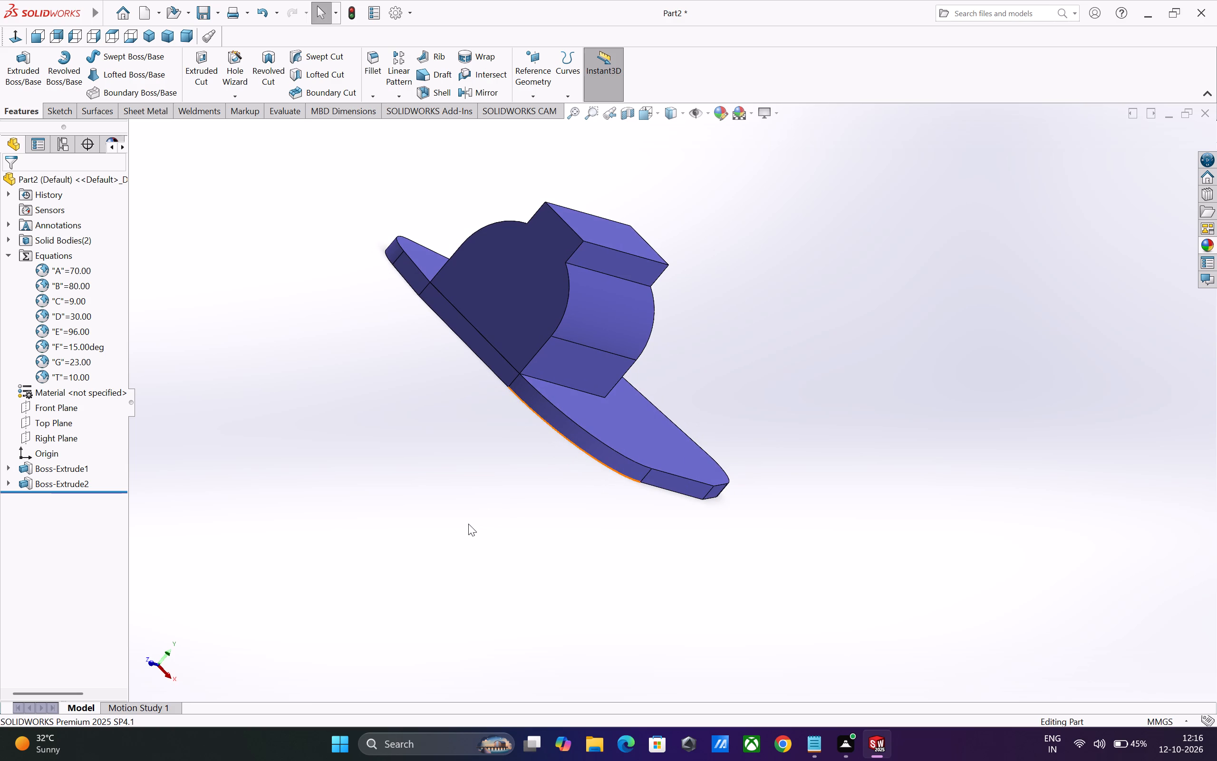
middle_click_drag(464, 527, 436, 546)
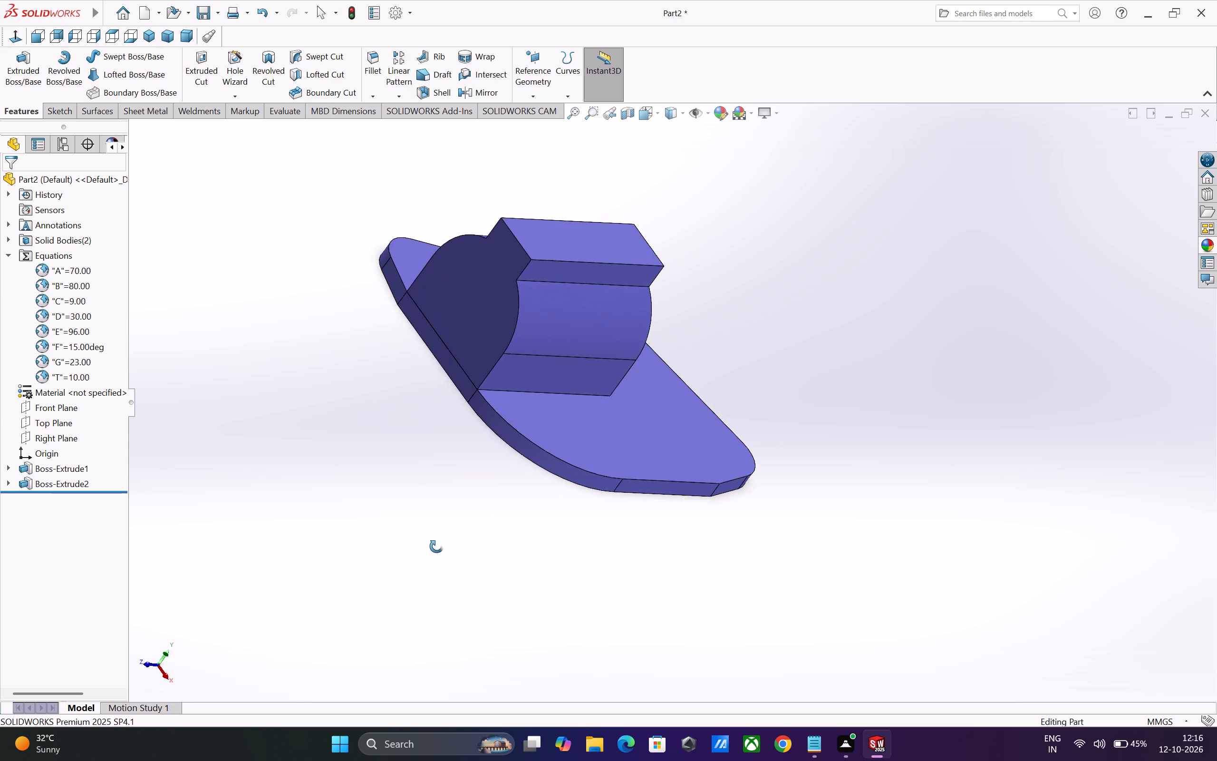
middle_click_drag(436, 546, 408, 561)
scroll(499, 492, "up", 3)
scroll(550, 356, "down", 5)
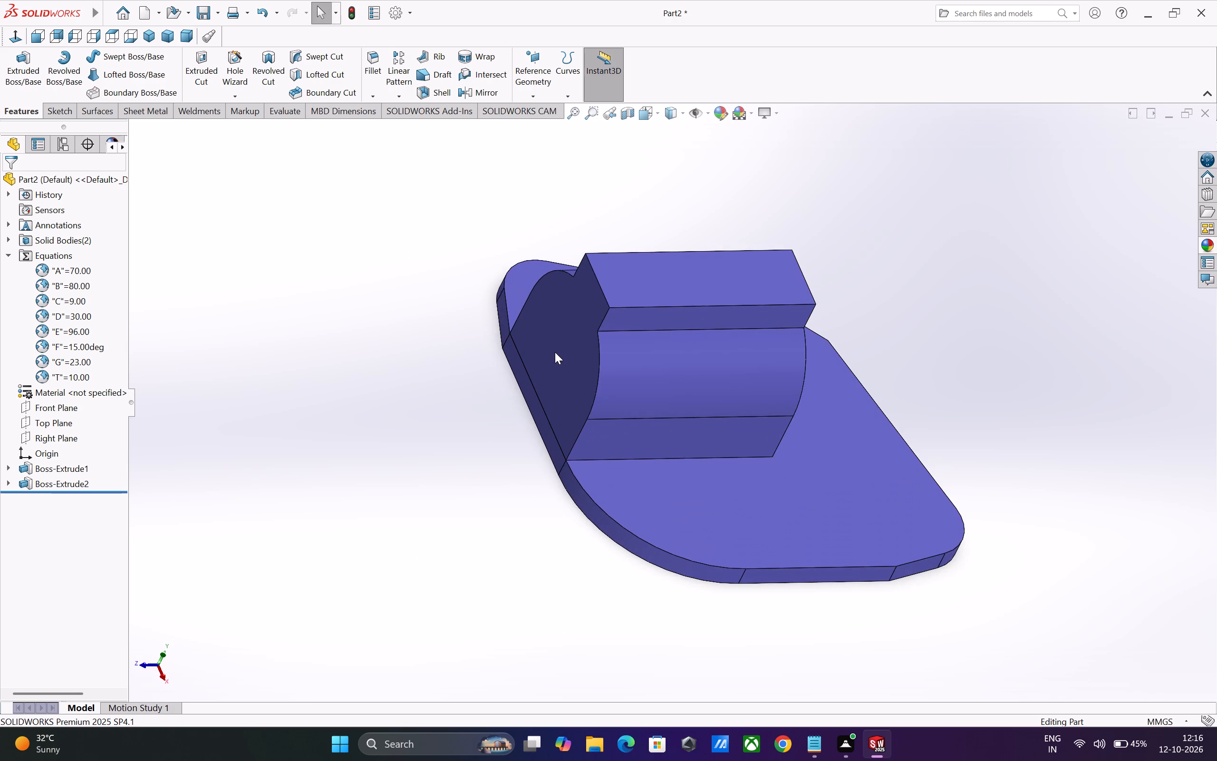
Examine the arched body and base plate from several angles, including the plate's underside.
scroll(555, 352, "up", 7)
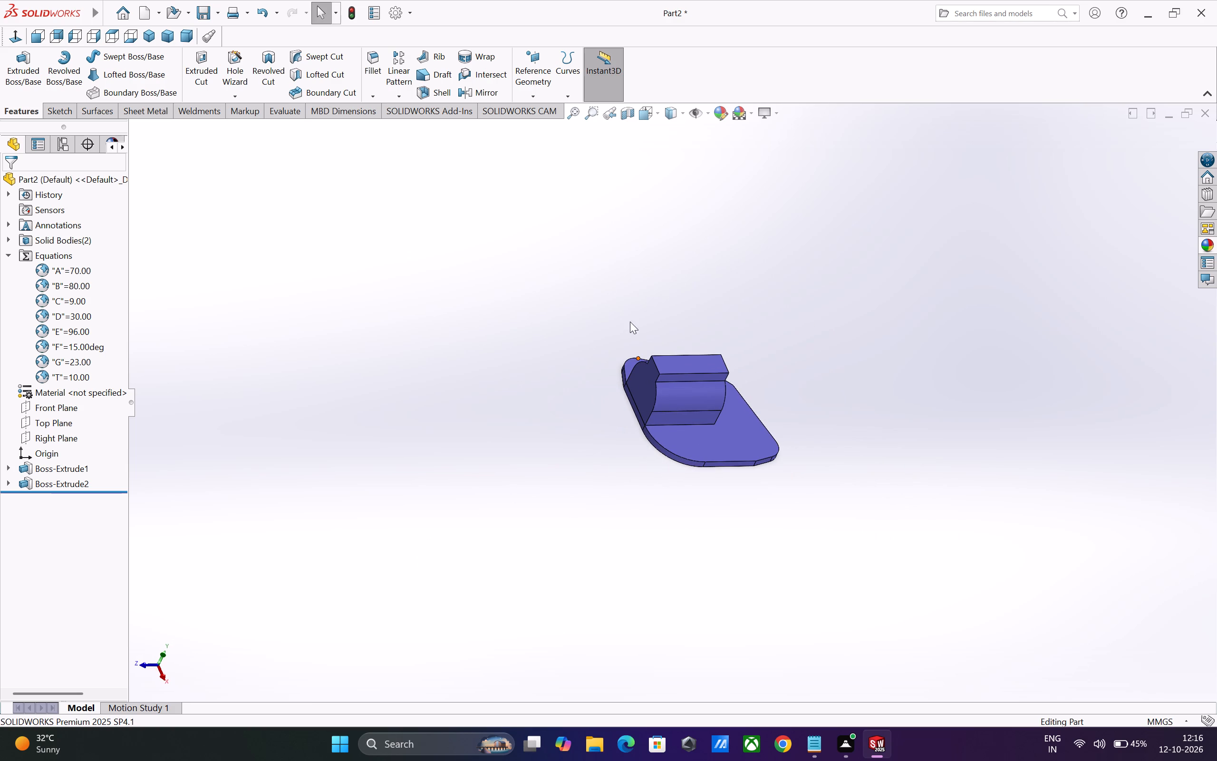
scroll(674, 379, "down", 3)
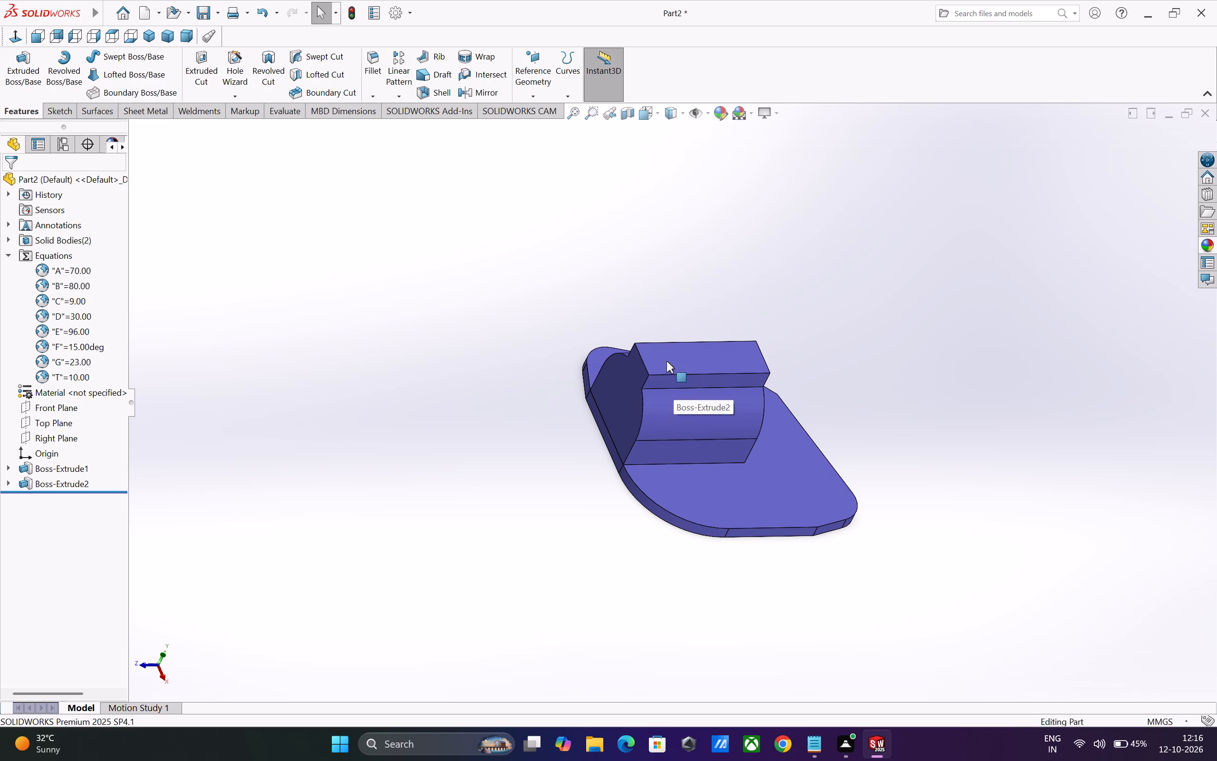
scroll(662, 404, "down", 3)
middle_click_drag(638, 414, 666, 414)
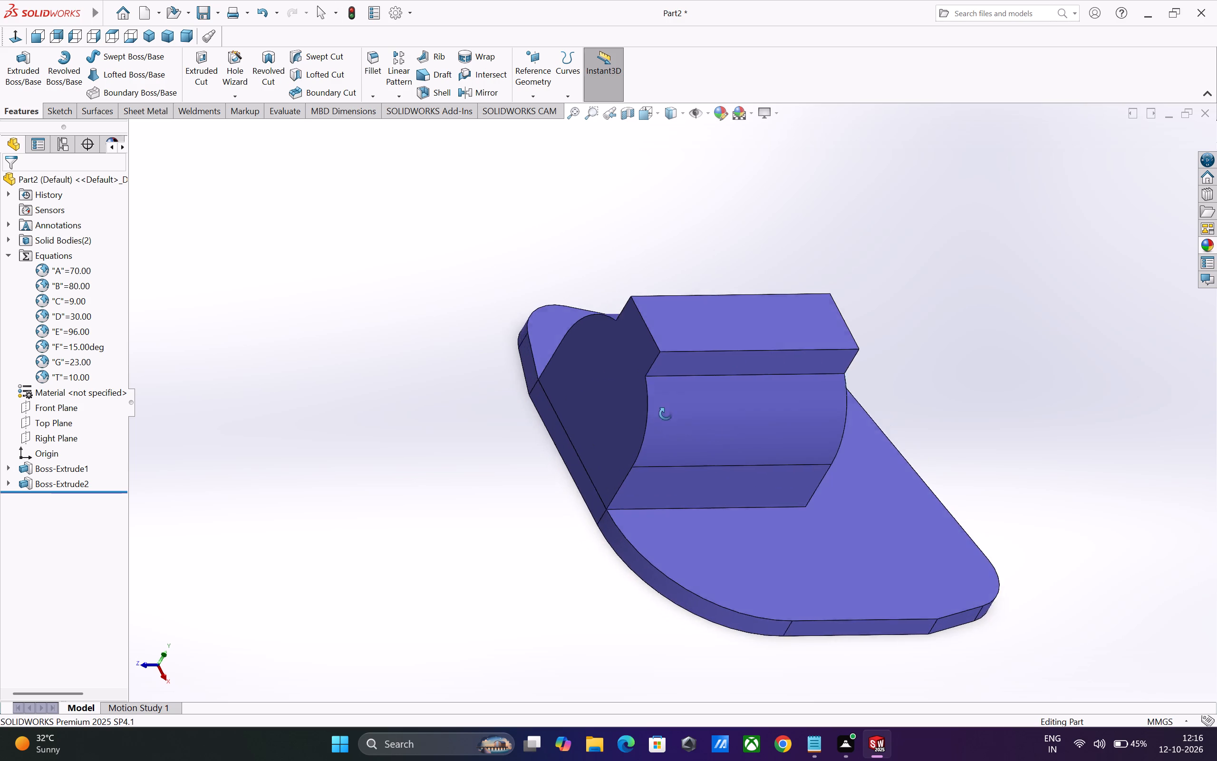
middle_click_drag(666, 414, 634, 521)
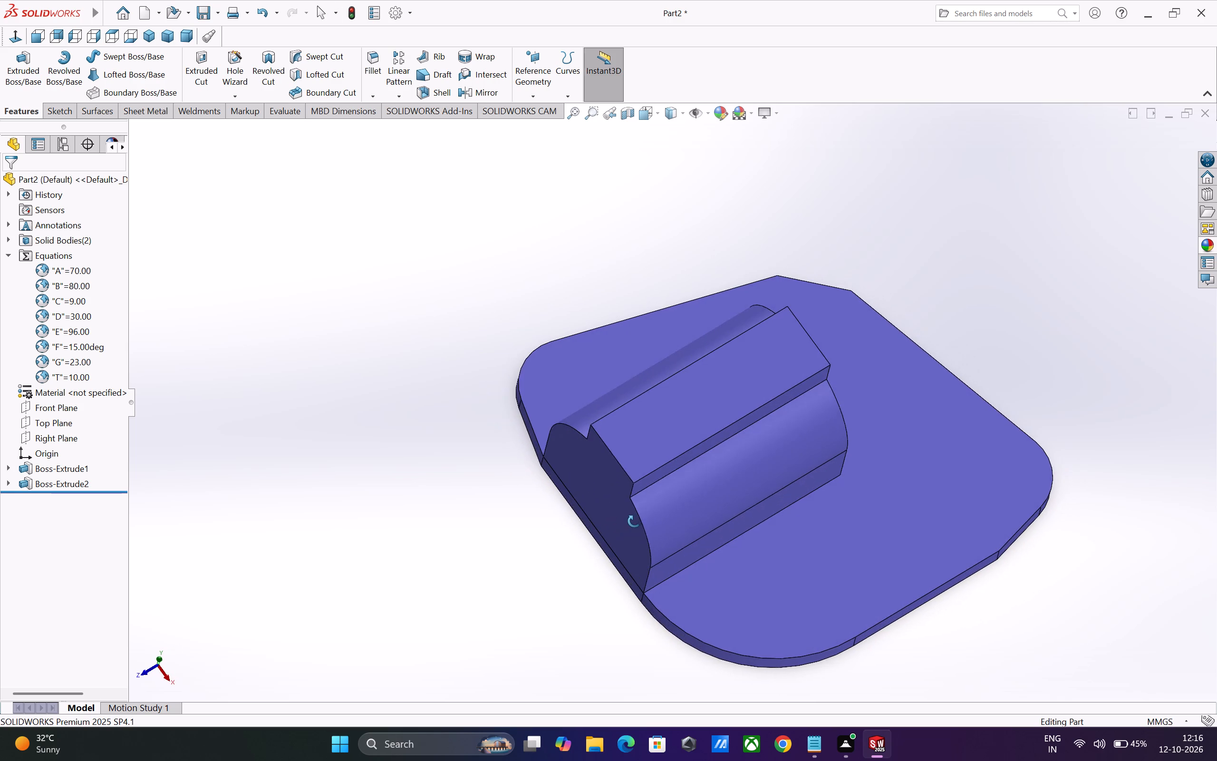
middle_click_drag(634, 521, 637, 519)
scroll(630, 507, "up", 3)
scroll(720, 458, "up", 1)
middle_click_drag(718, 459, 377, 440)
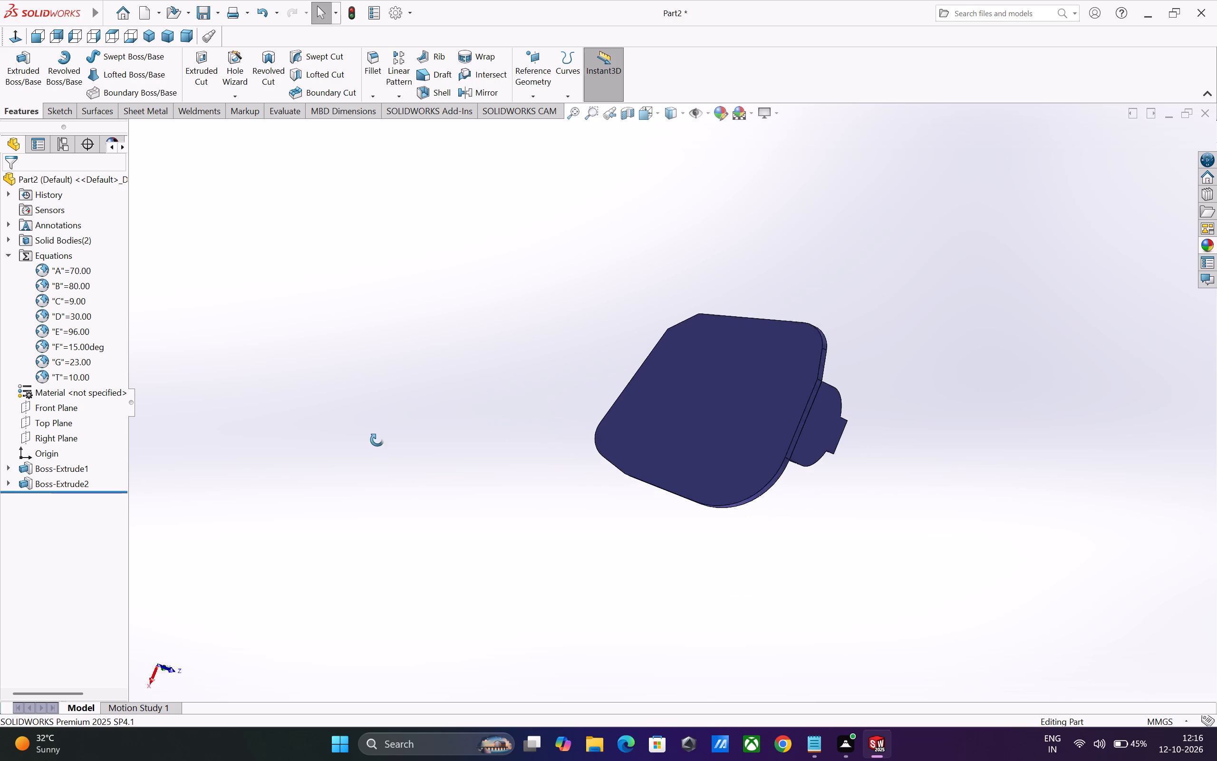
middle_click_drag(377, 440, 227, 343)
scroll(682, 351, "down", 4)
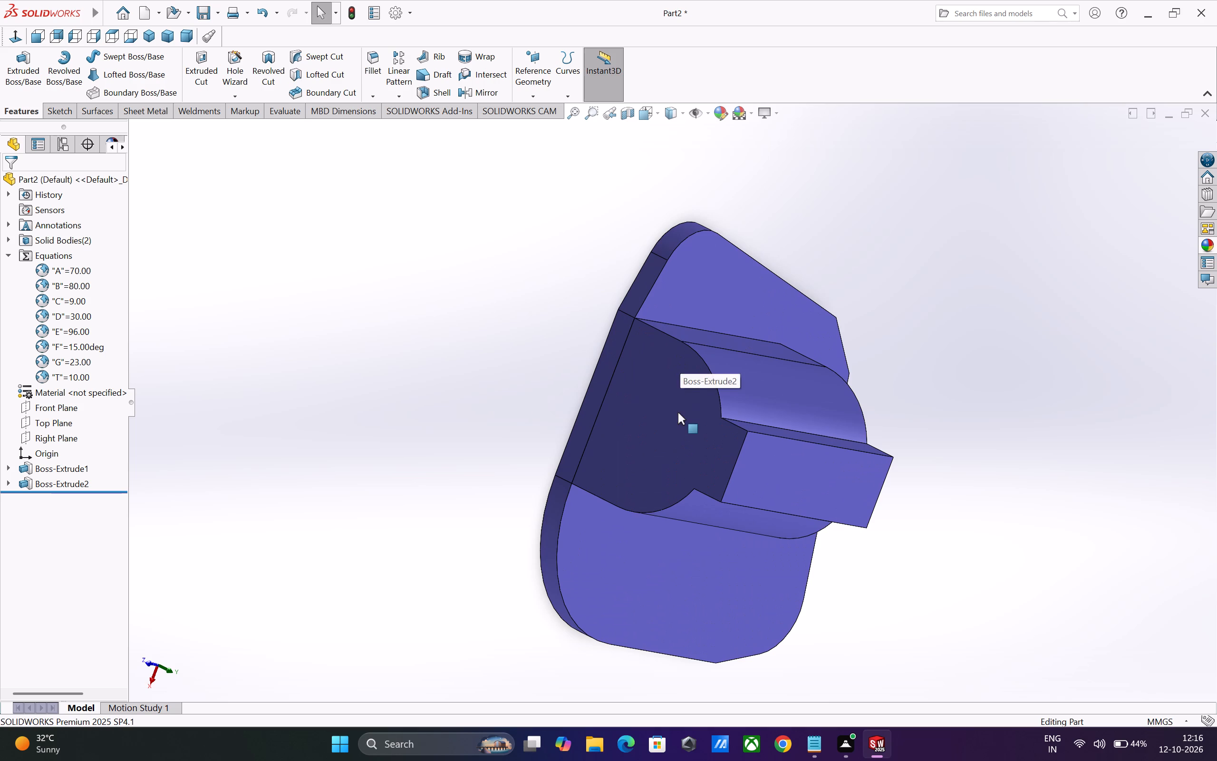
middle_click_drag(678, 412, 658, 289)
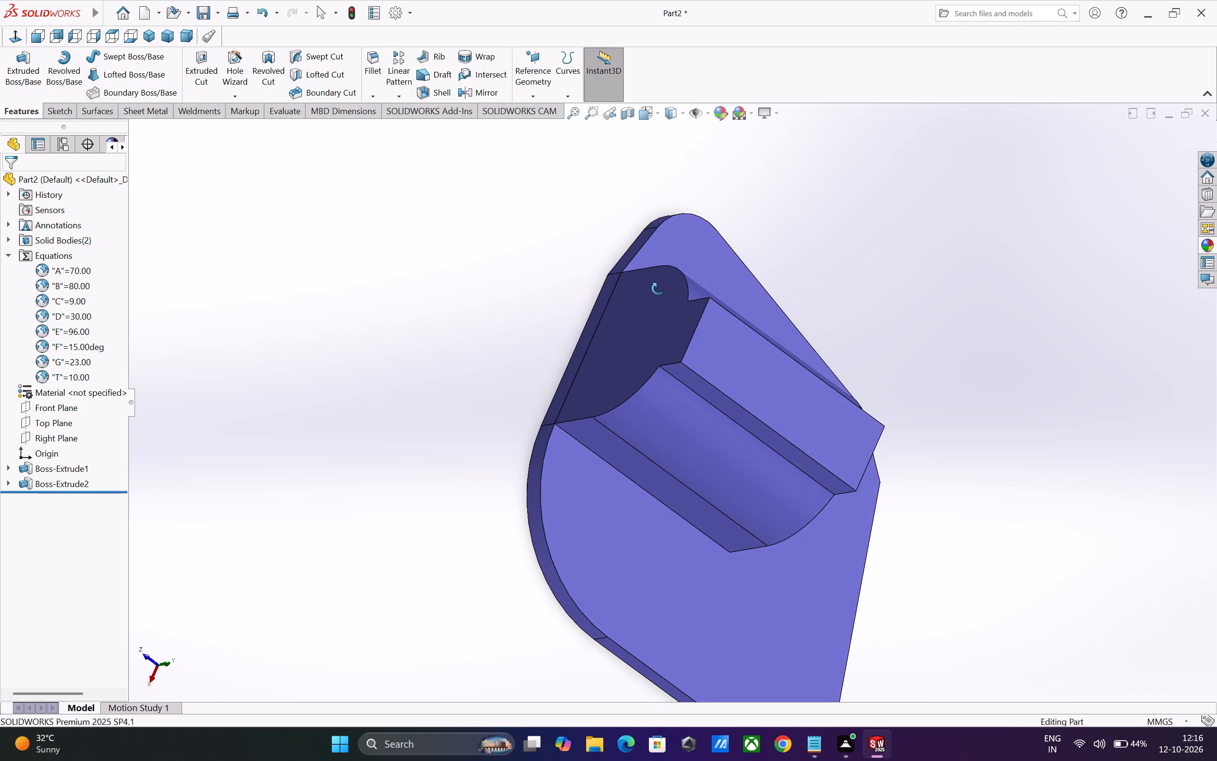
middle_click_drag(658, 289, 658, 288)
scroll(657, 377, "up", 5)
middle_click_drag(665, 426, 678, 427)
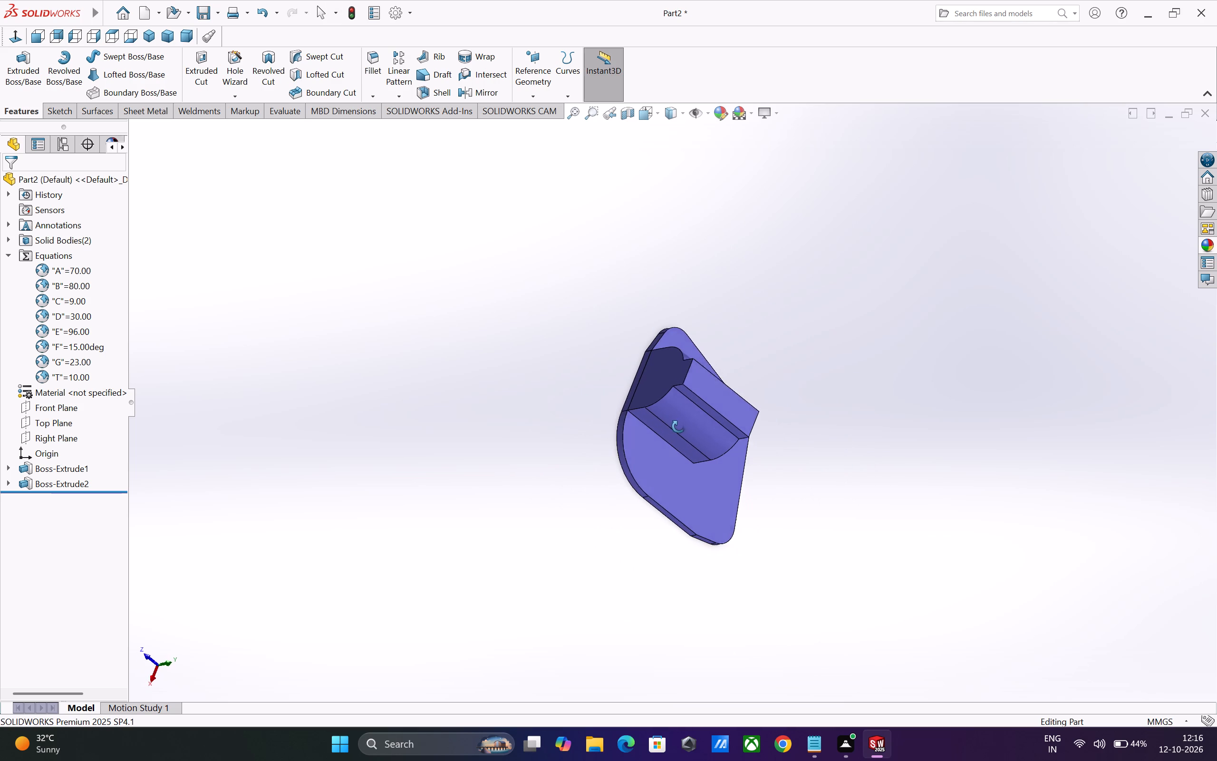
middle_click_drag(678, 427, 614, 482)
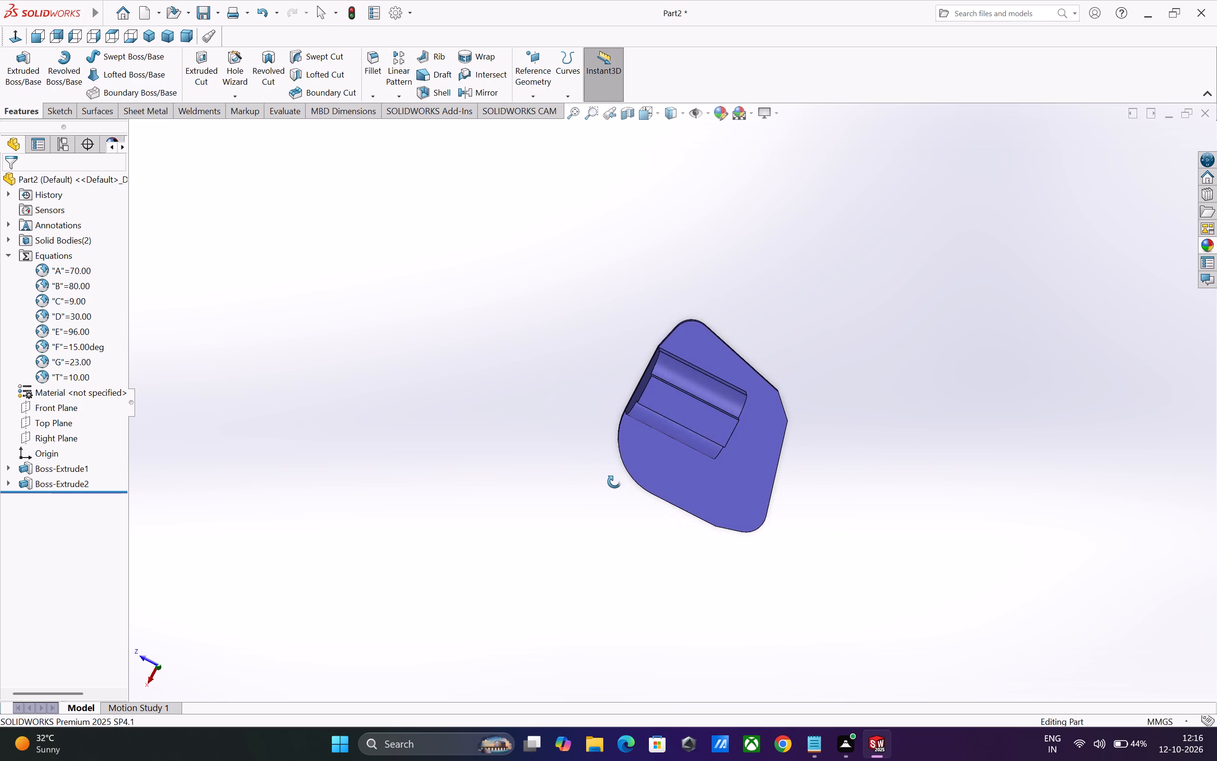
On the top block's flat side face, sketch a closed trapezoid below its lower edge, about 37 mm wide on top and 21 mm at the bottom.
middle_click_drag(614, 482, 507, 563)
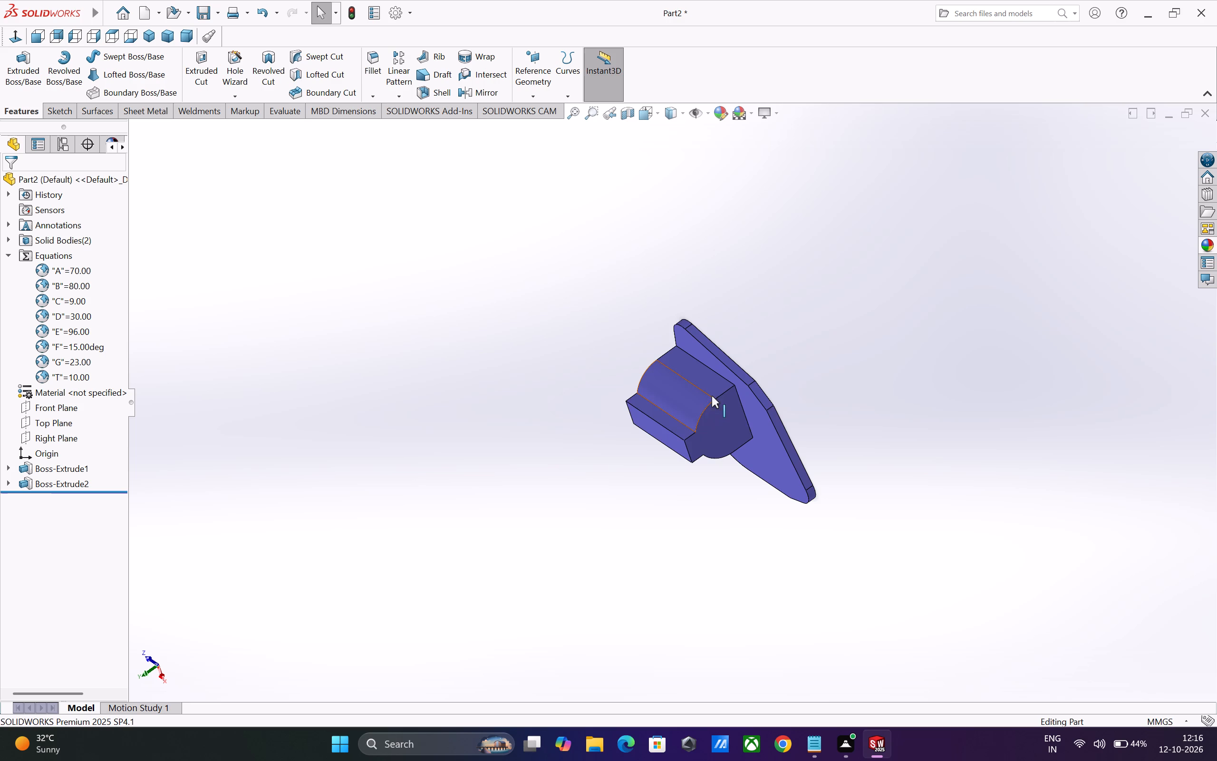
left_click(670, 427)
left_click(725, 396)
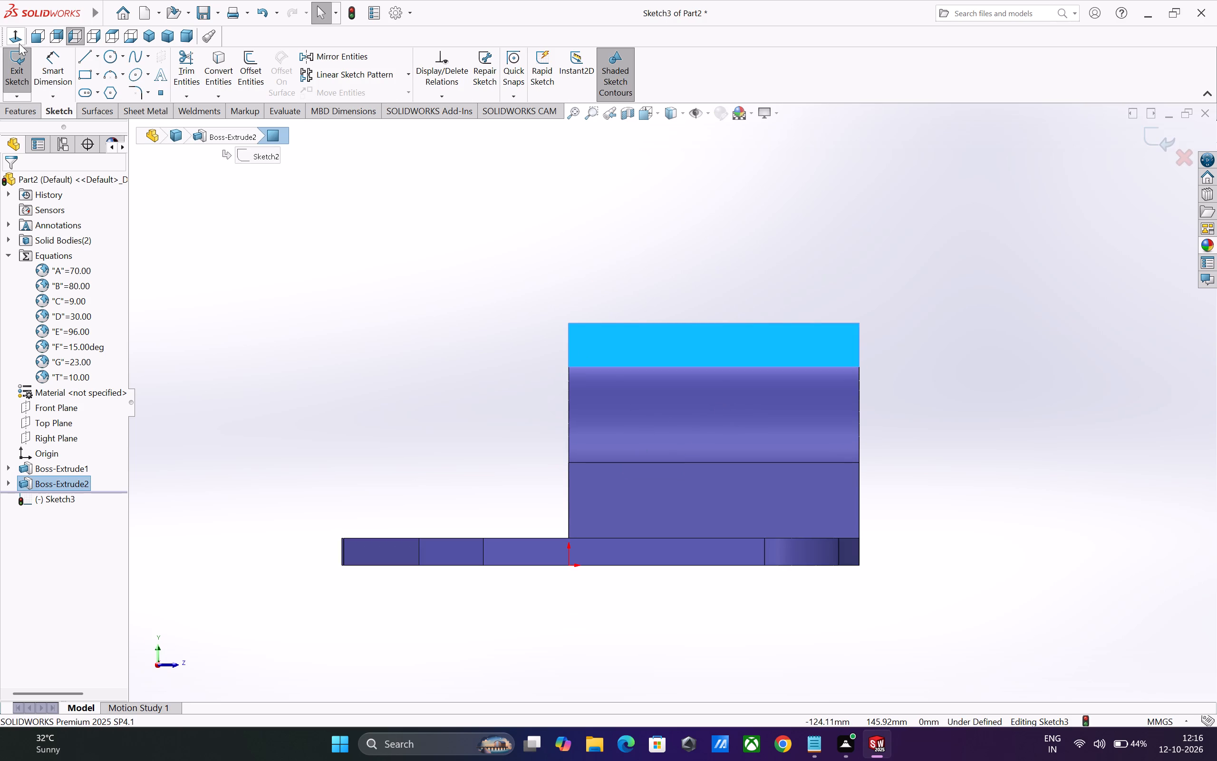
left_click(89, 59)
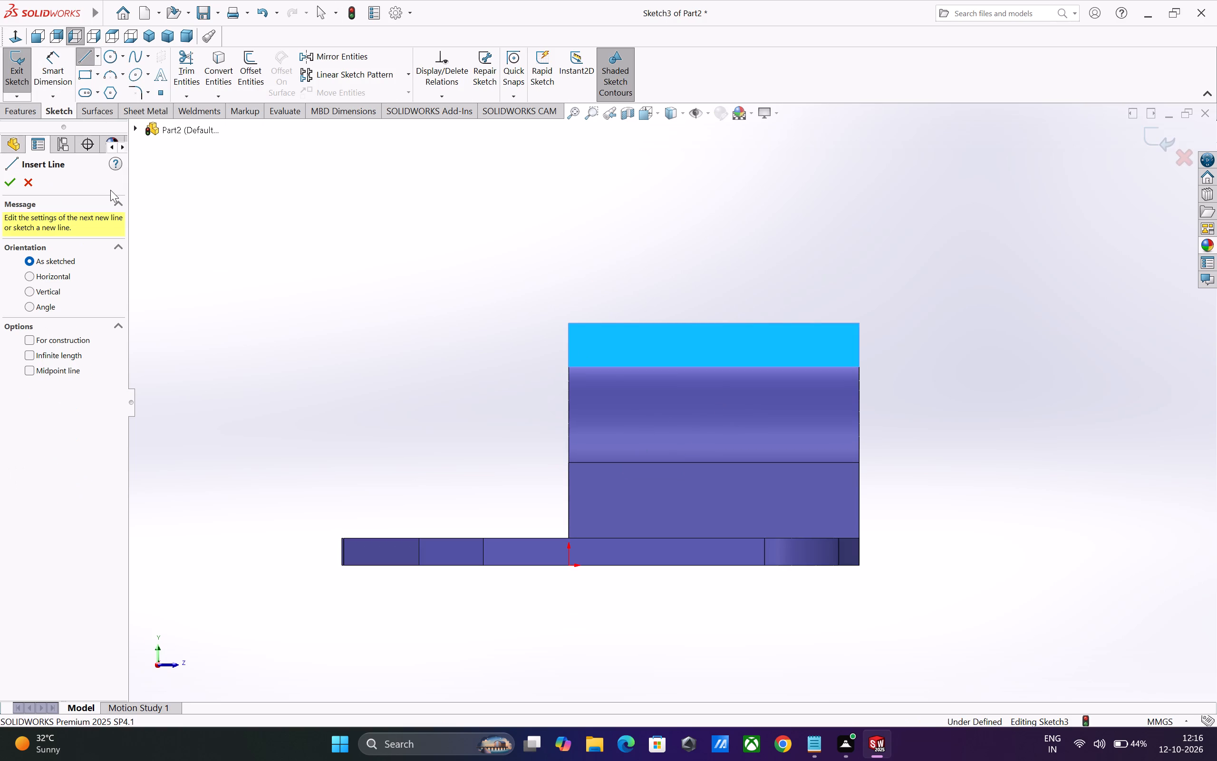
left_click(831, 368)
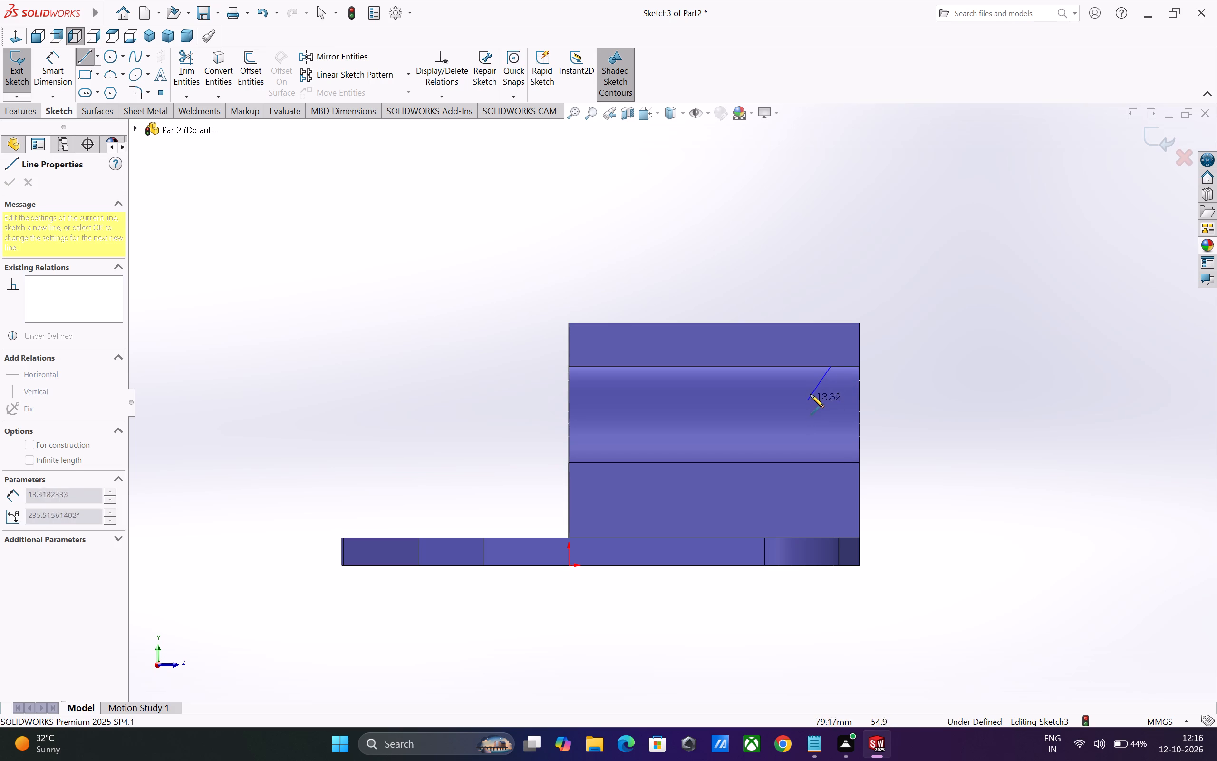
left_click(812, 391)
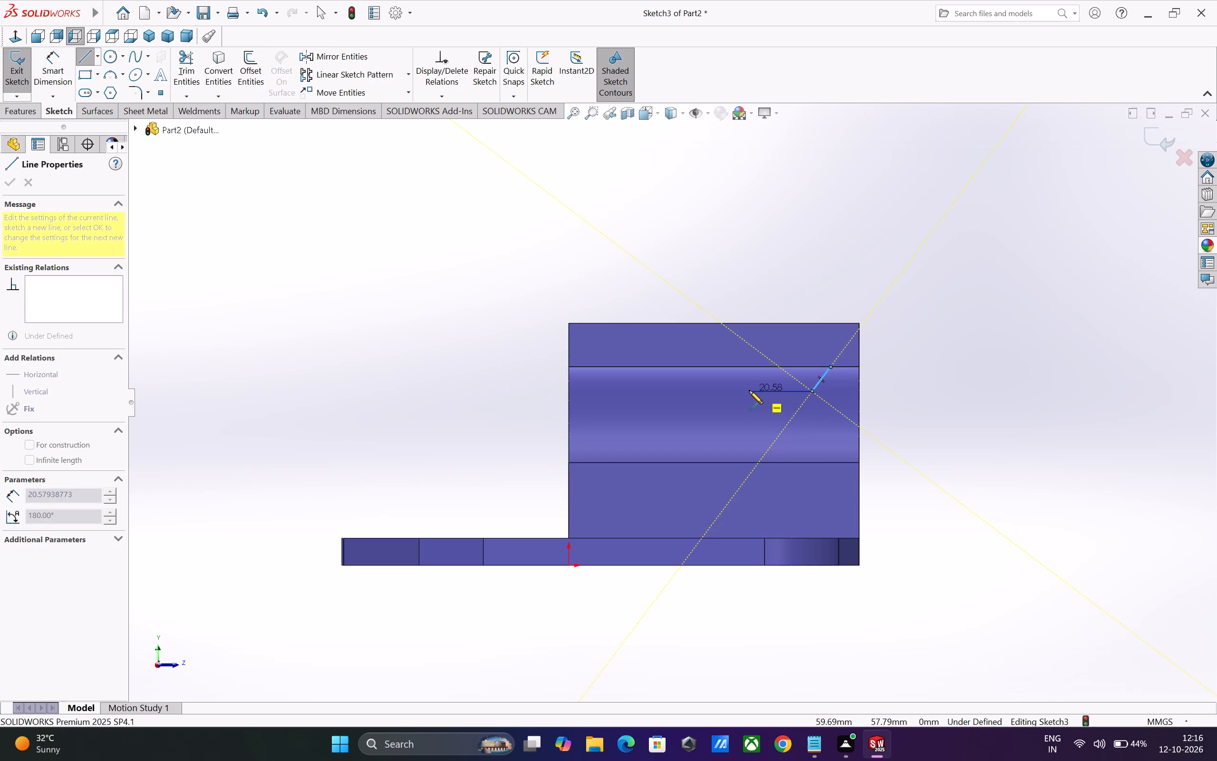
left_click(749, 390)
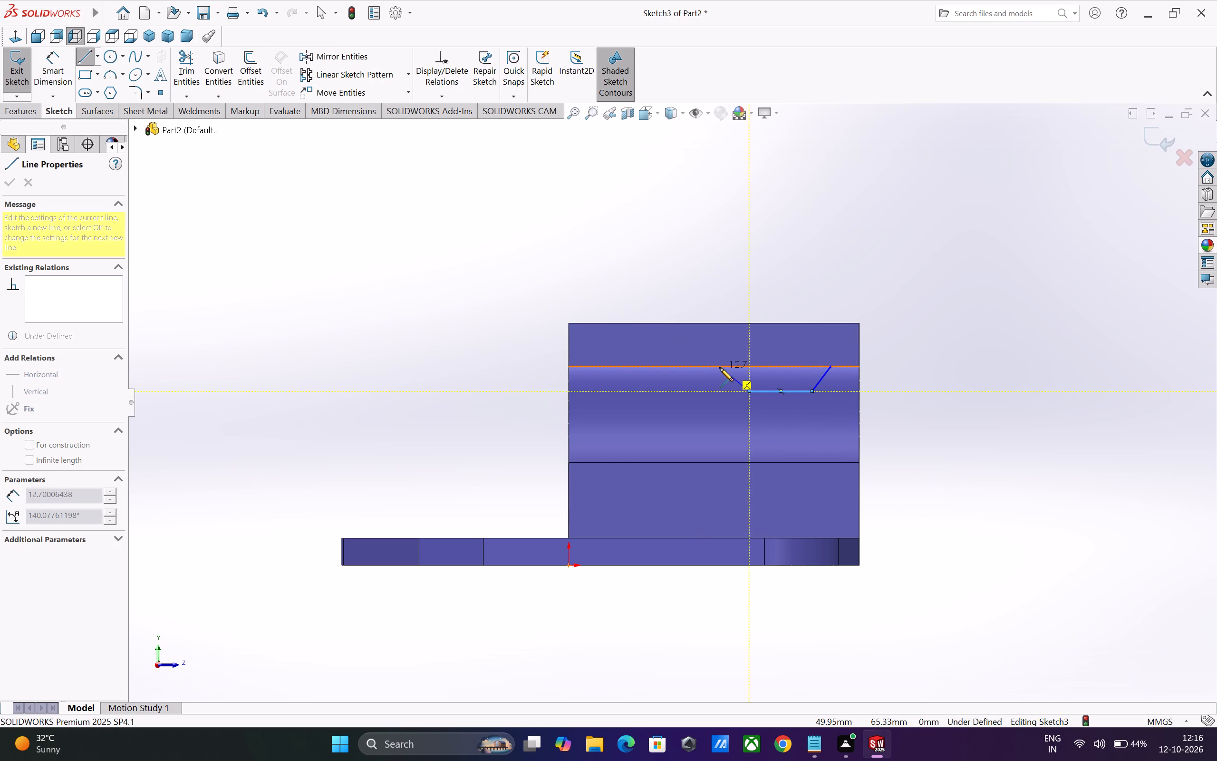
left_click(720, 368)
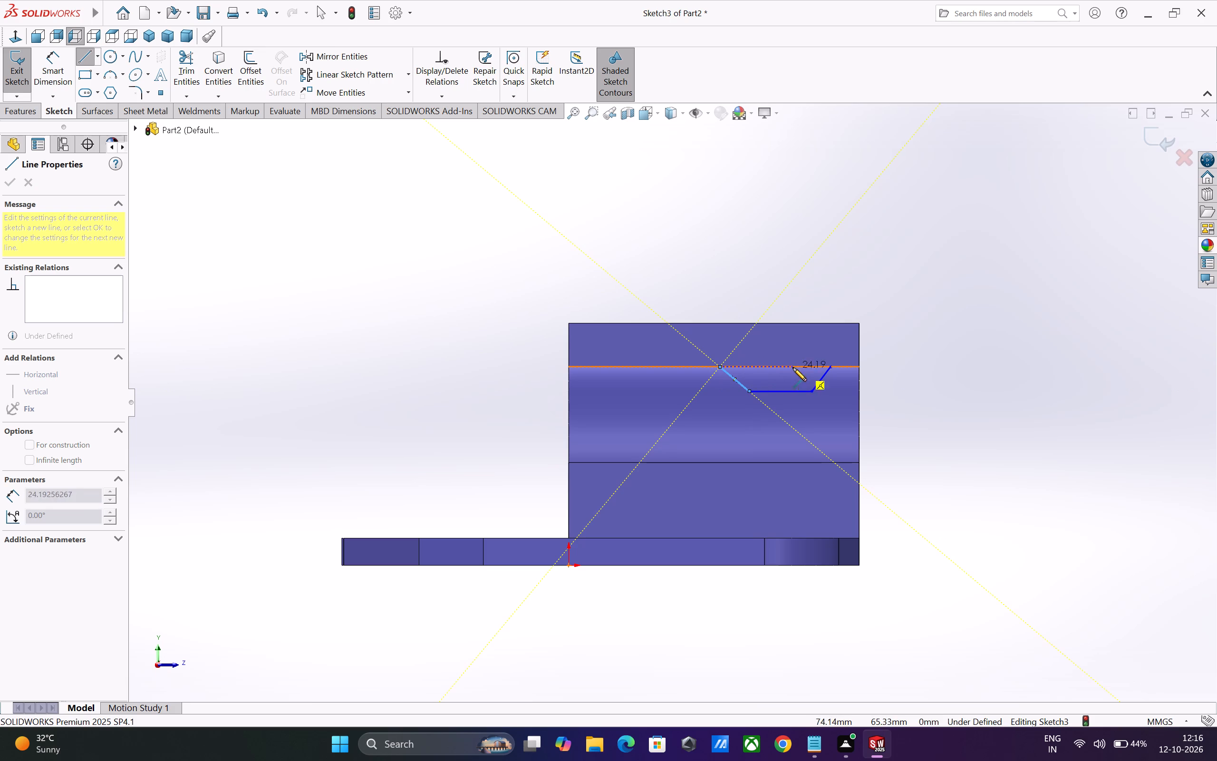
left_click(831, 368)
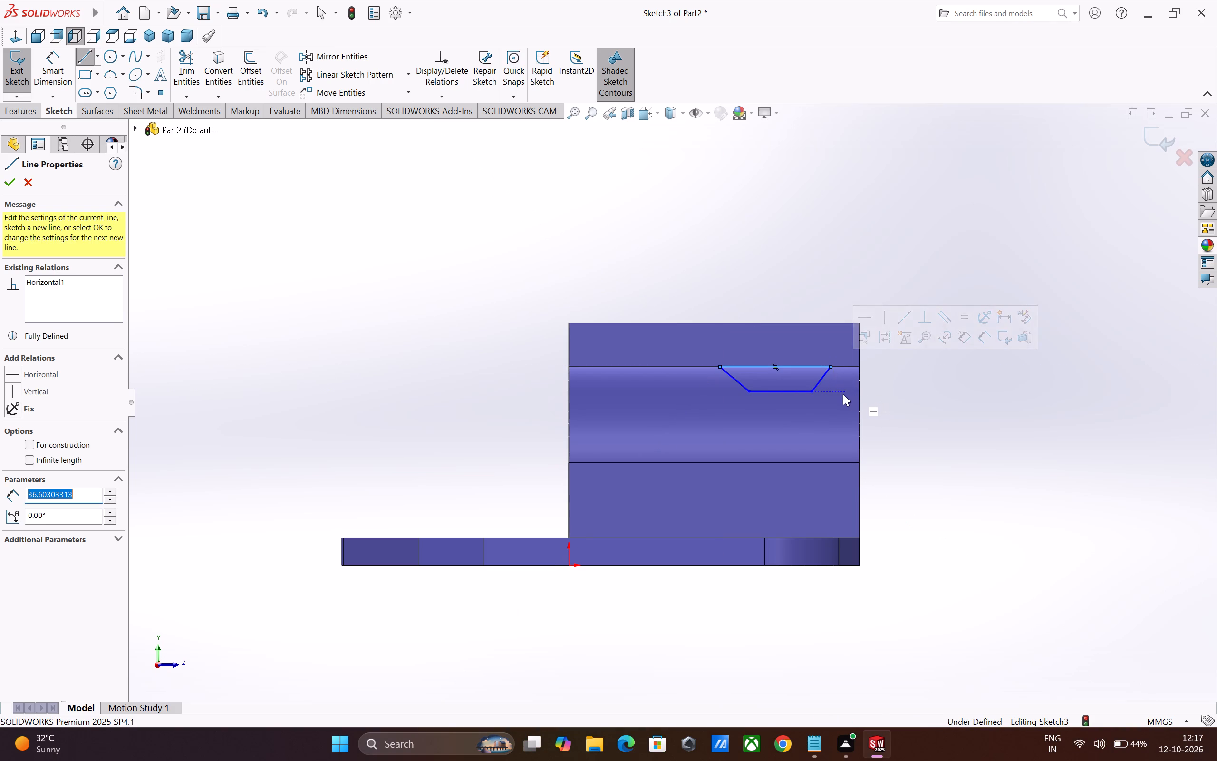
Draw a vertical construction centreline between the midpoints of the trapezoid's top and bottom lines.
left_click(774, 366)
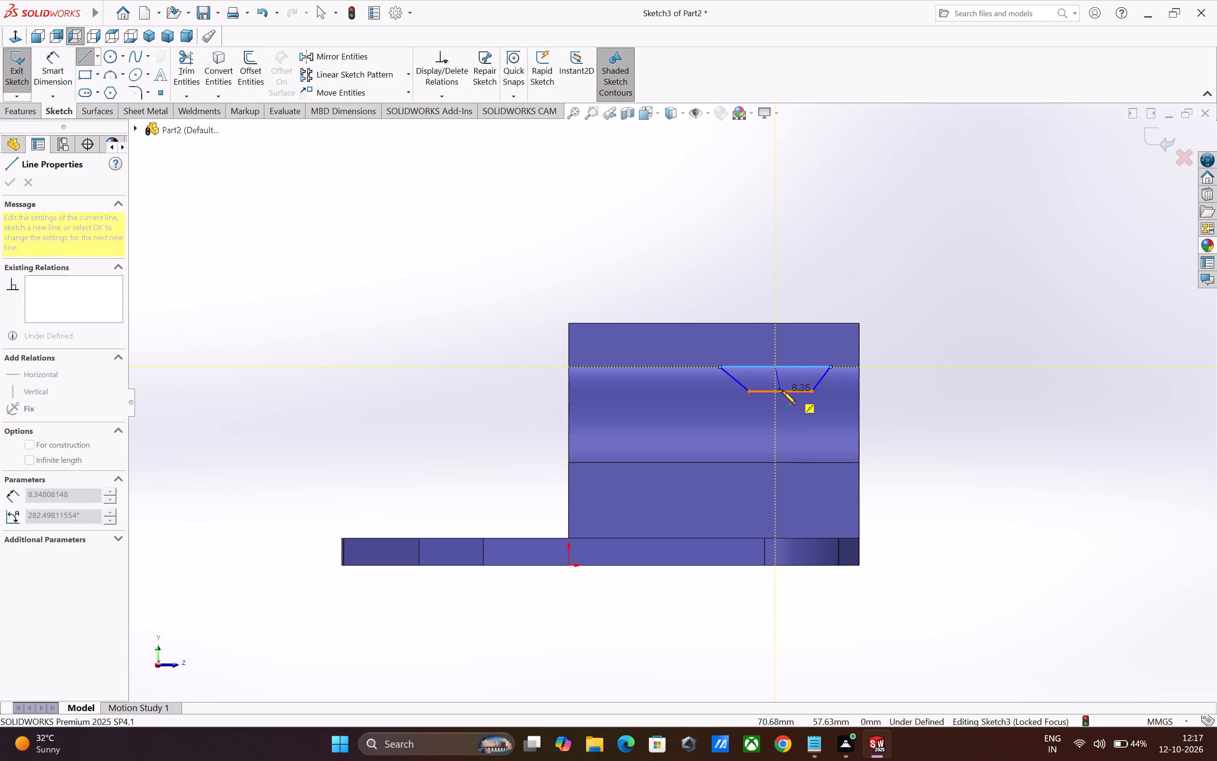
left_click(782, 391)
key("Escape")
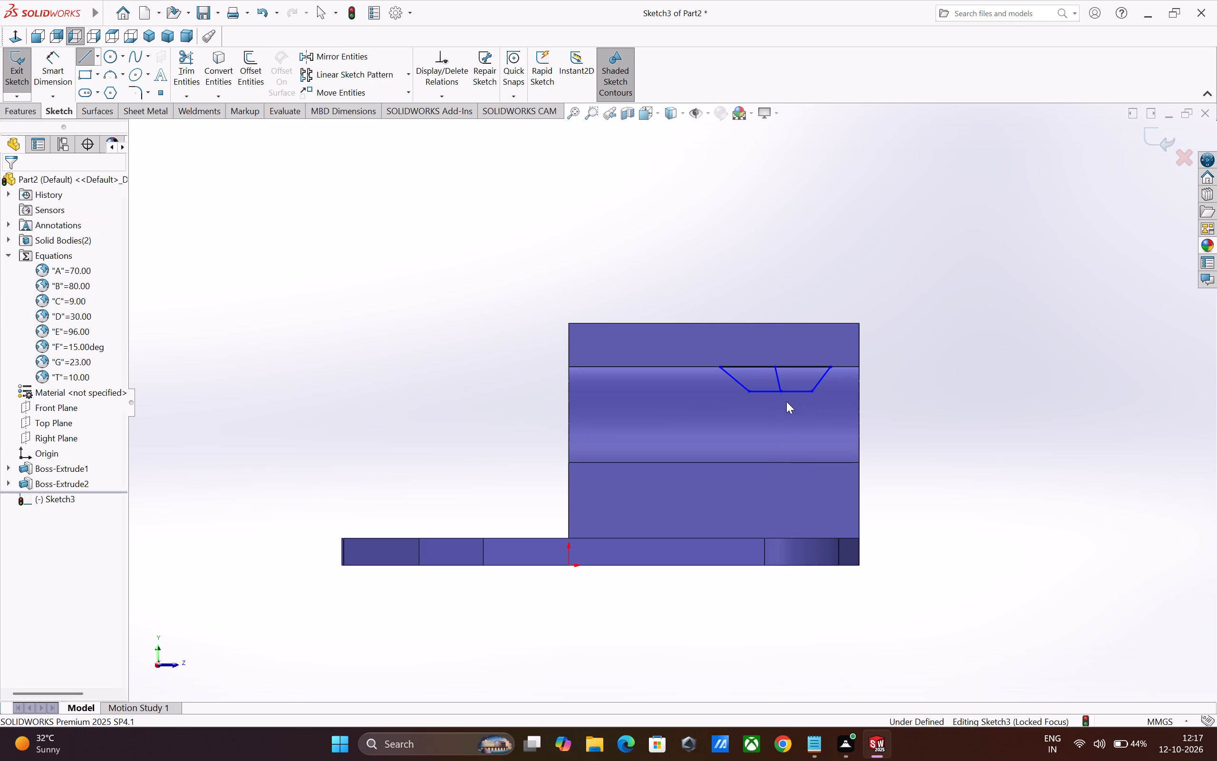
left_click(779, 380)
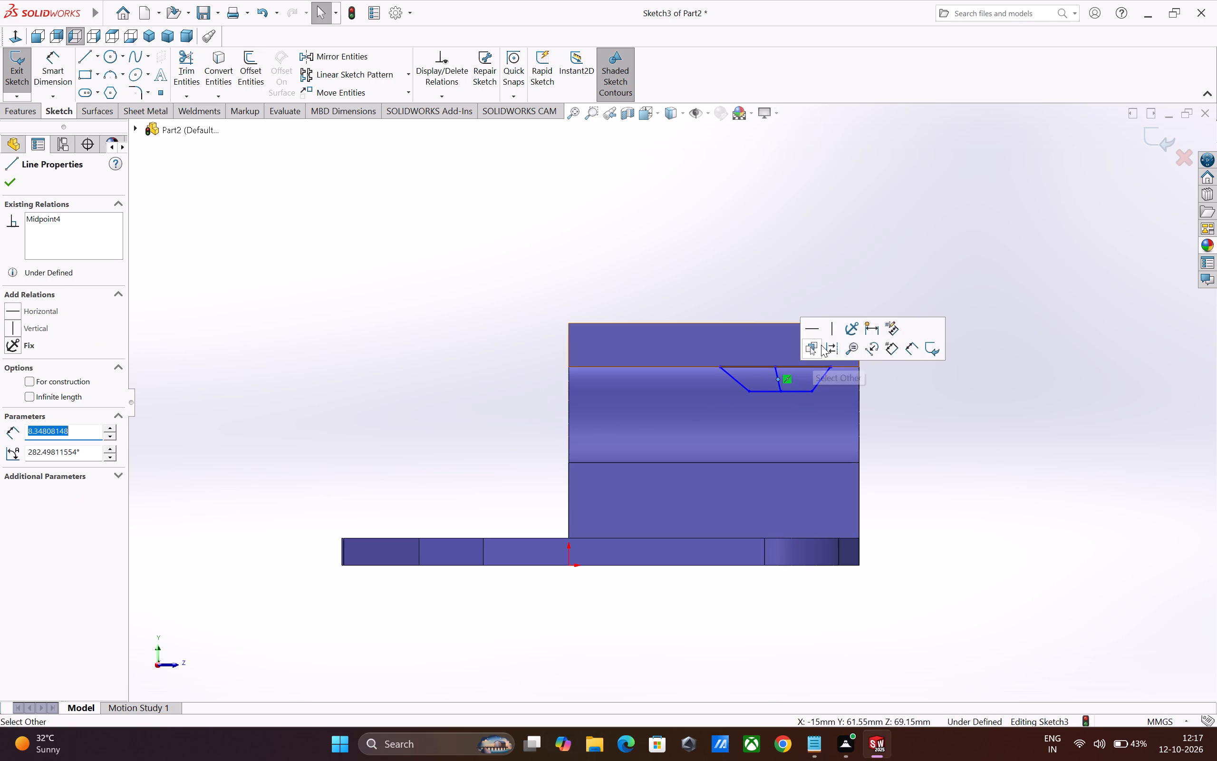
left_click(829, 333)
left_click(716, 374)
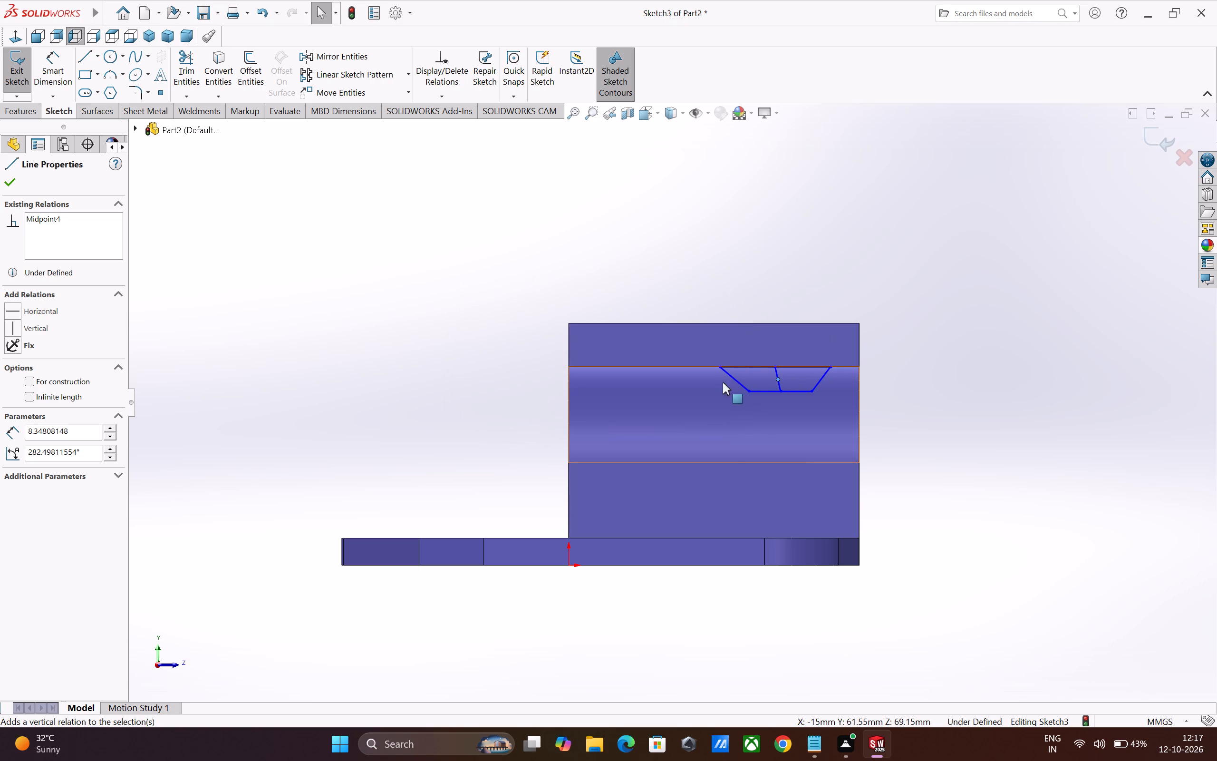
key("Escape")
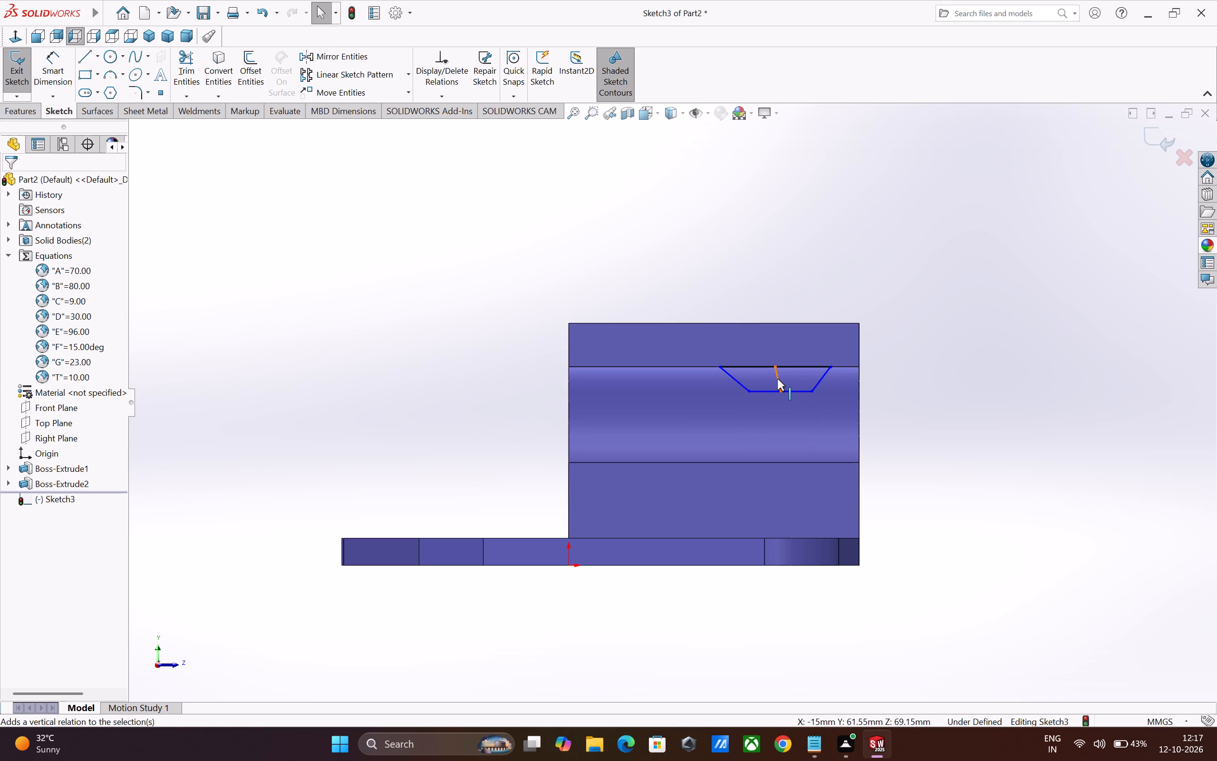
left_click(778, 384)
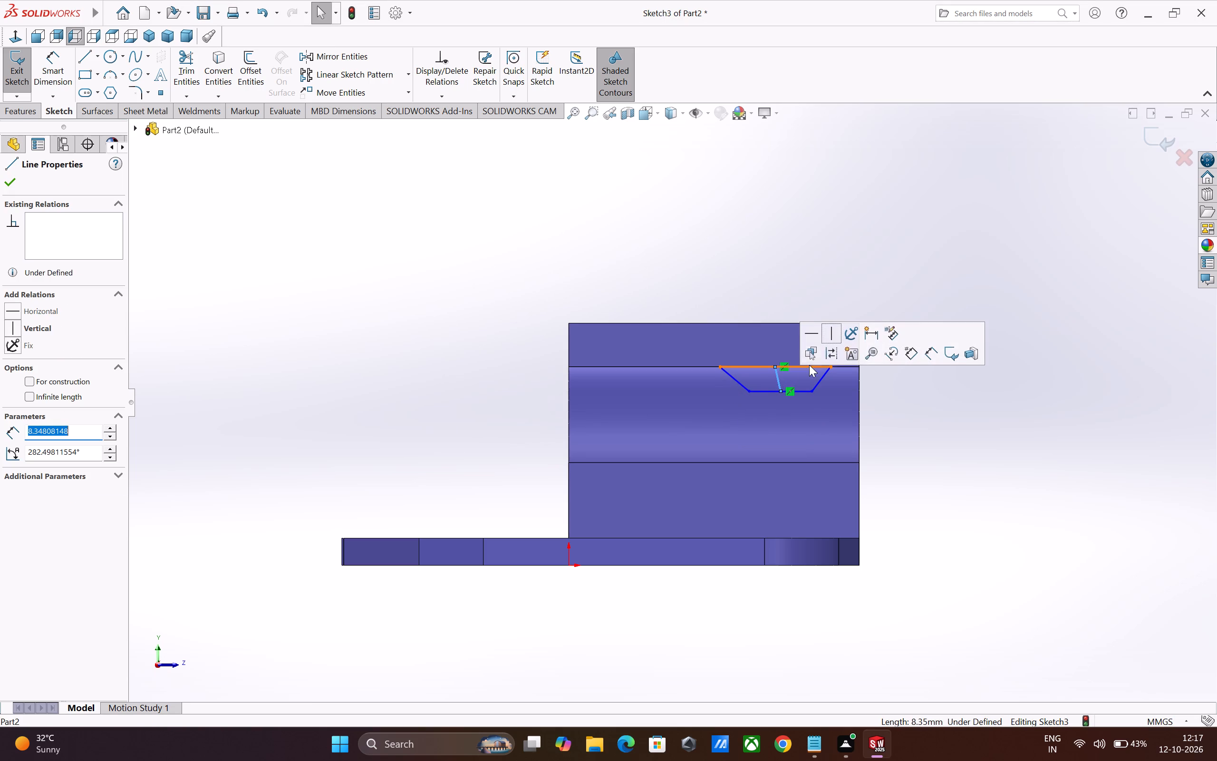
left_click(830, 334)
left_click(833, 354)
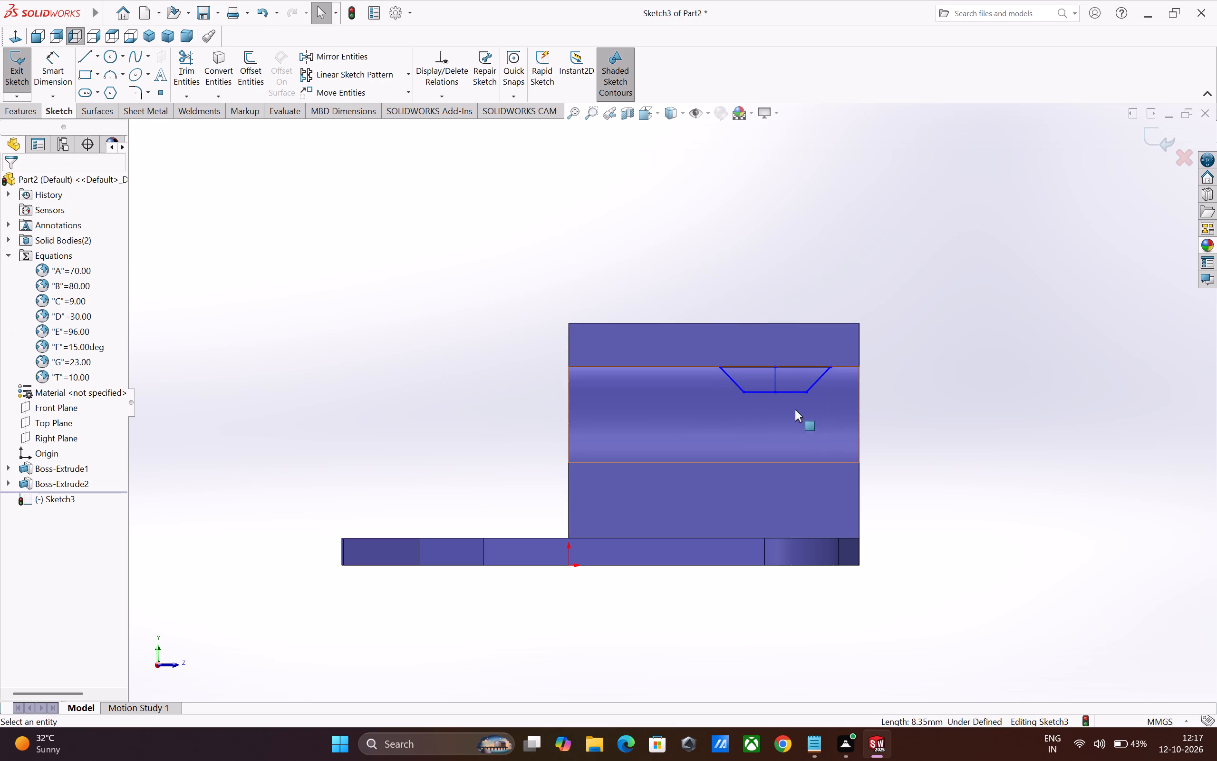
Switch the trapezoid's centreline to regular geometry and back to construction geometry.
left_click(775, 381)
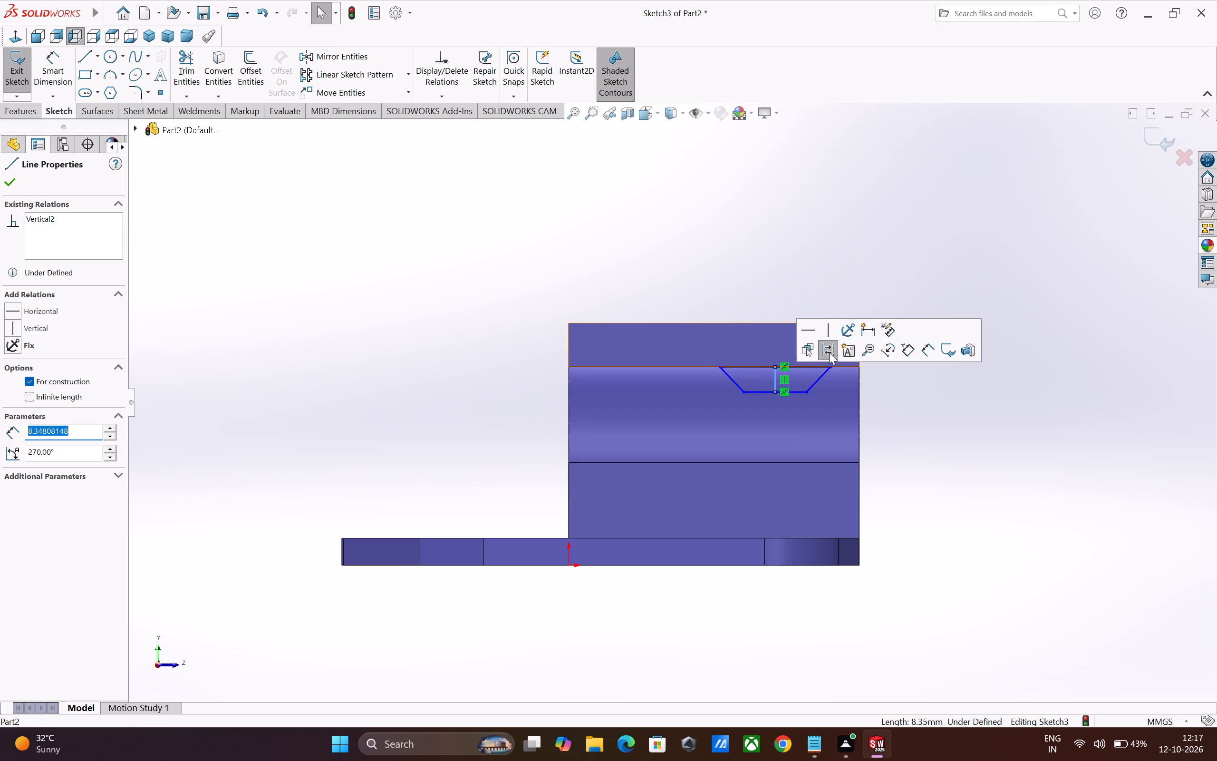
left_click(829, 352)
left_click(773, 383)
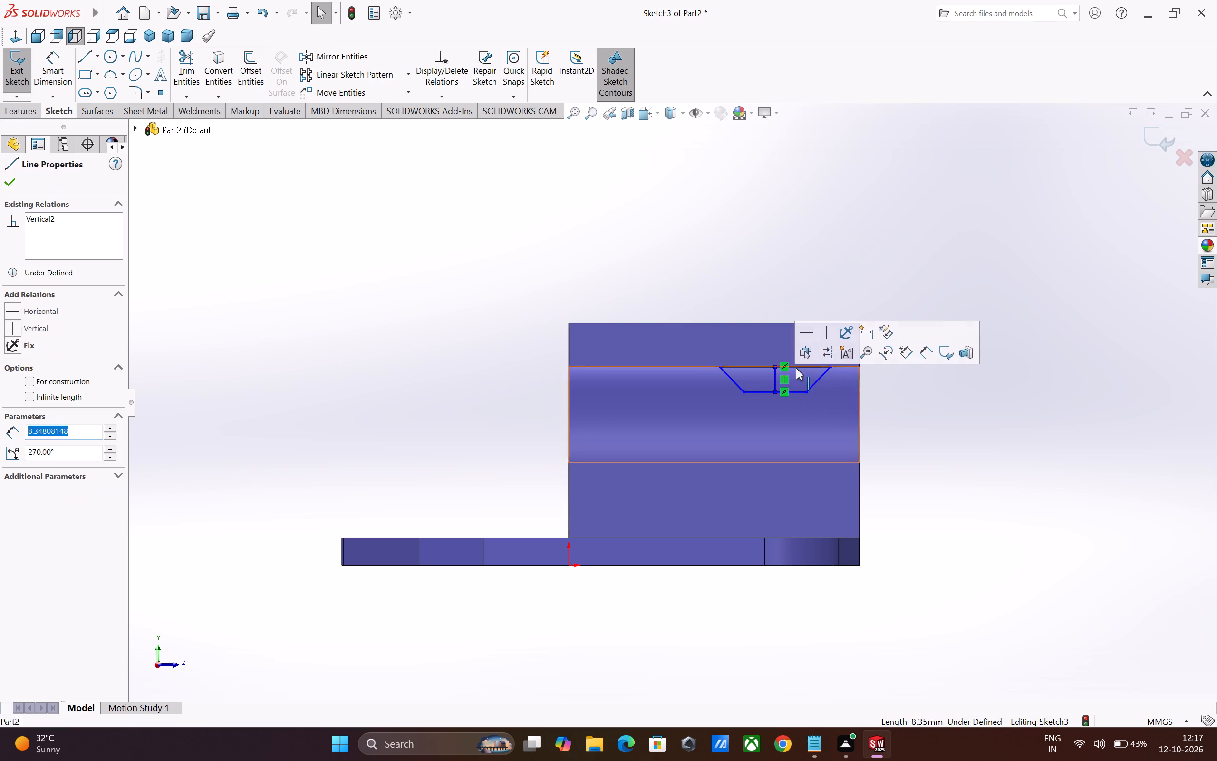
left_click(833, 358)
Make the trapezoid's two slanted sides symmetric about the vertical construction centreline.
scroll(763, 379, "down", 7)
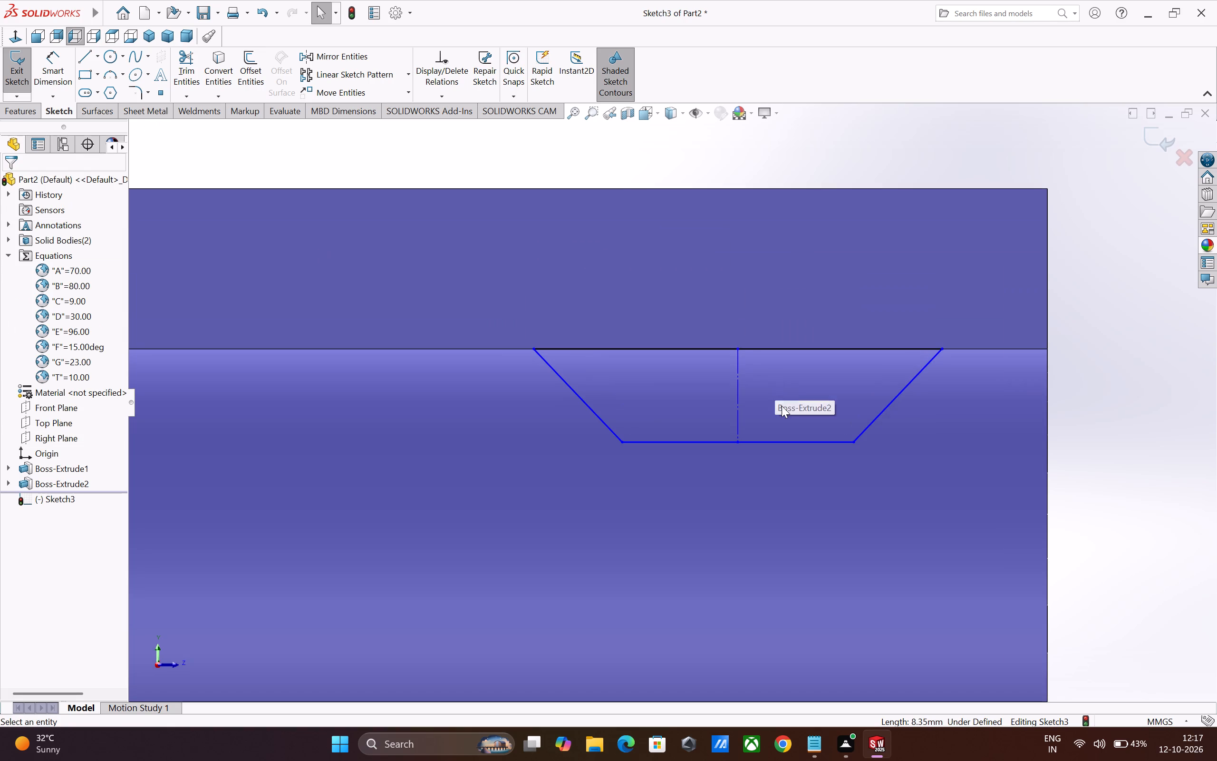
scroll(743, 550, "up", 2)
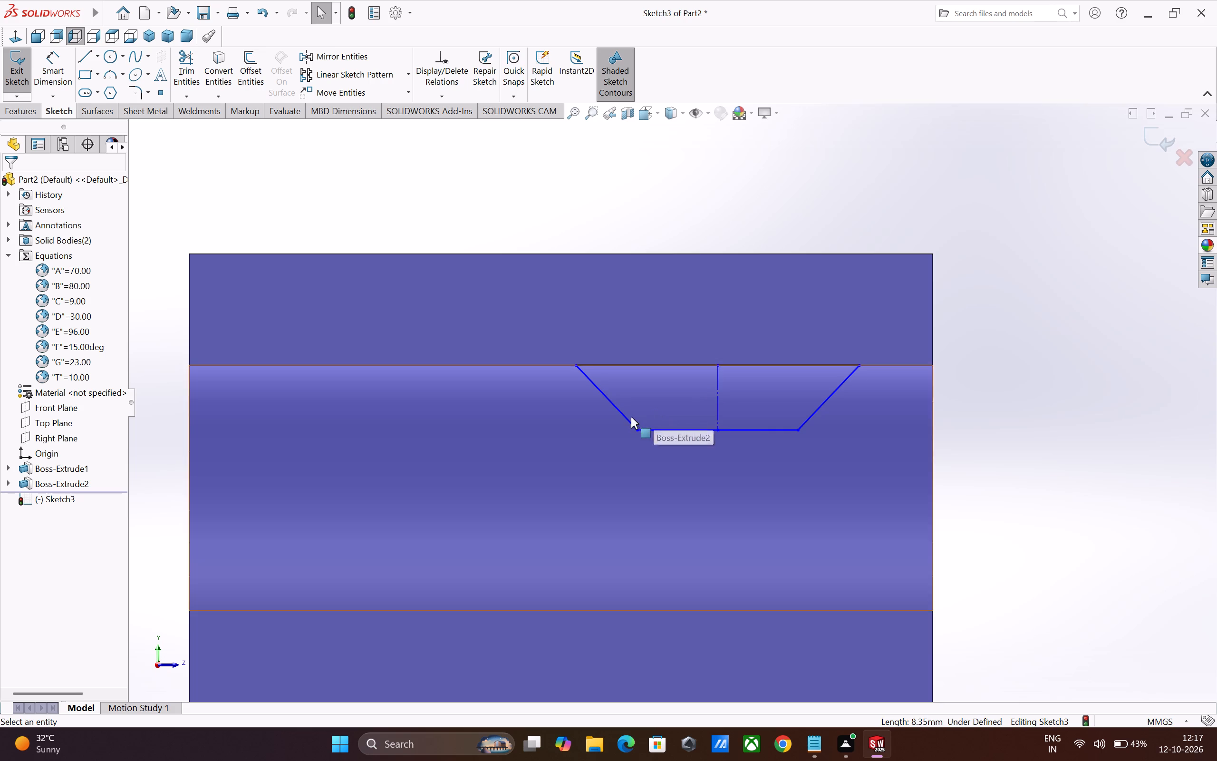
left_click(610, 399)
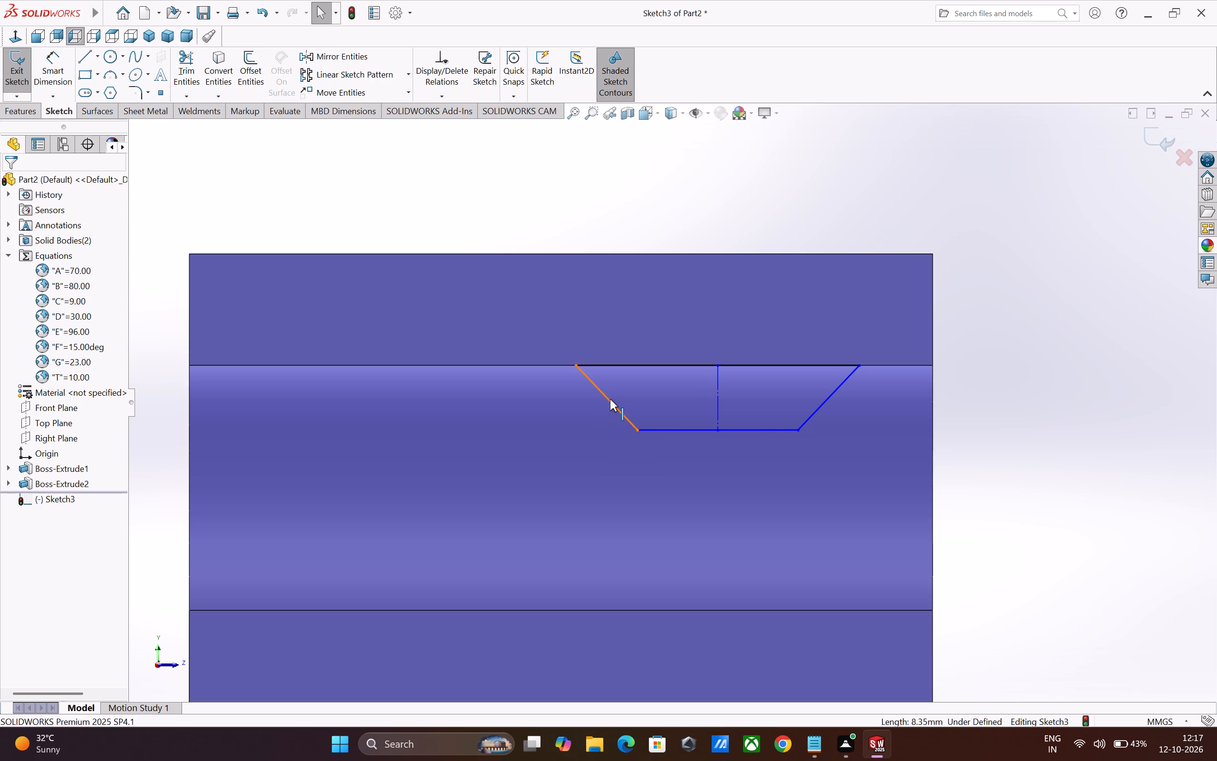
left_click(716, 405, "shift")
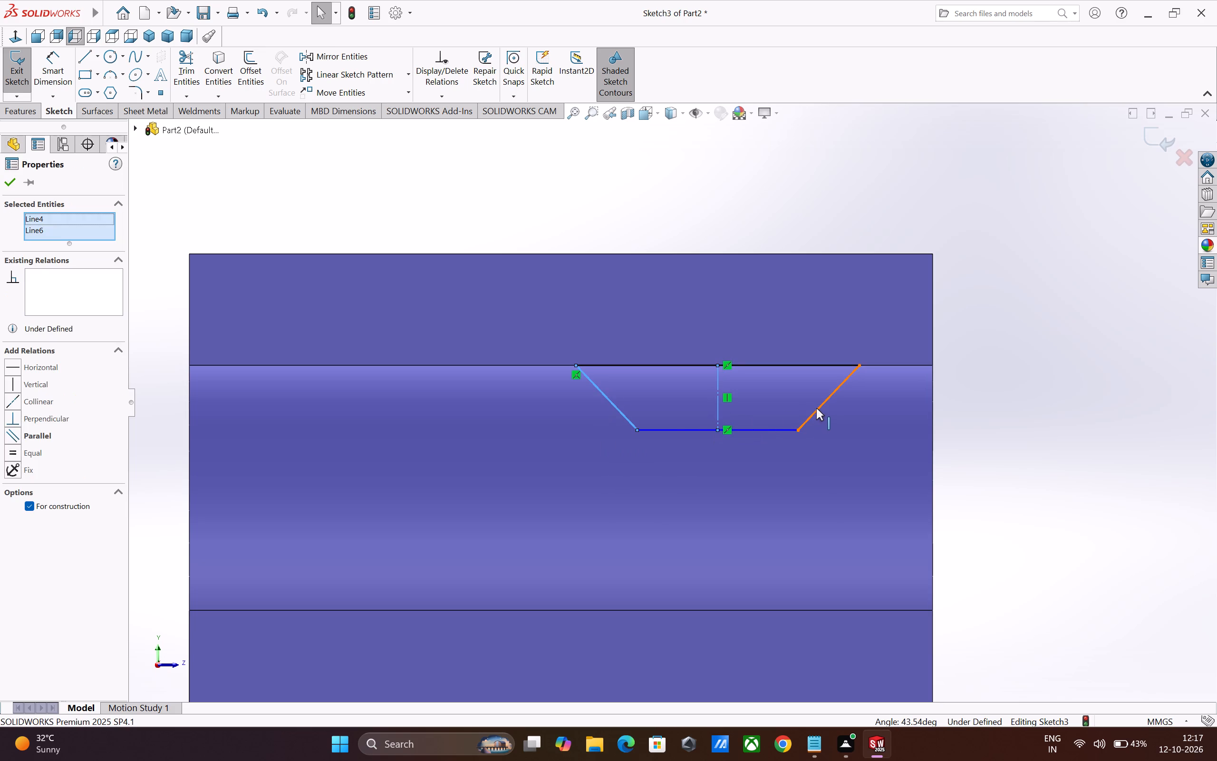
left_click(816, 408, "shift")
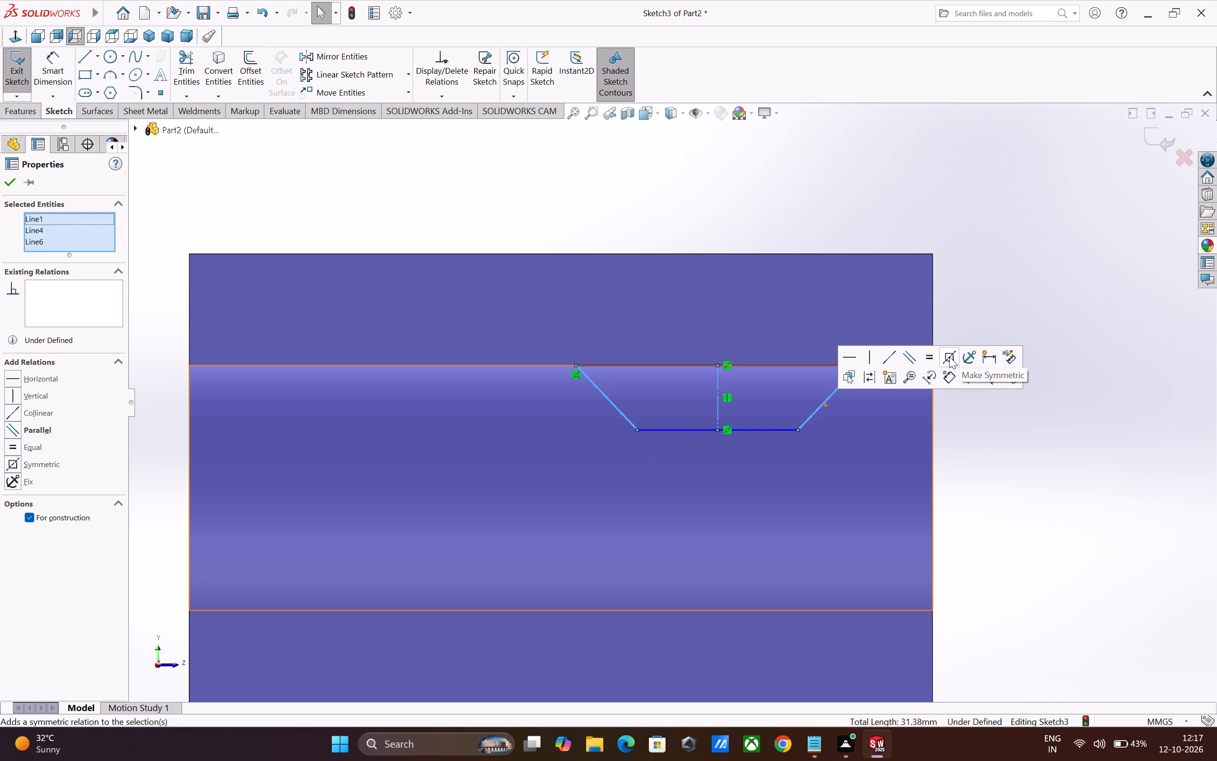
left_click(949, 357)
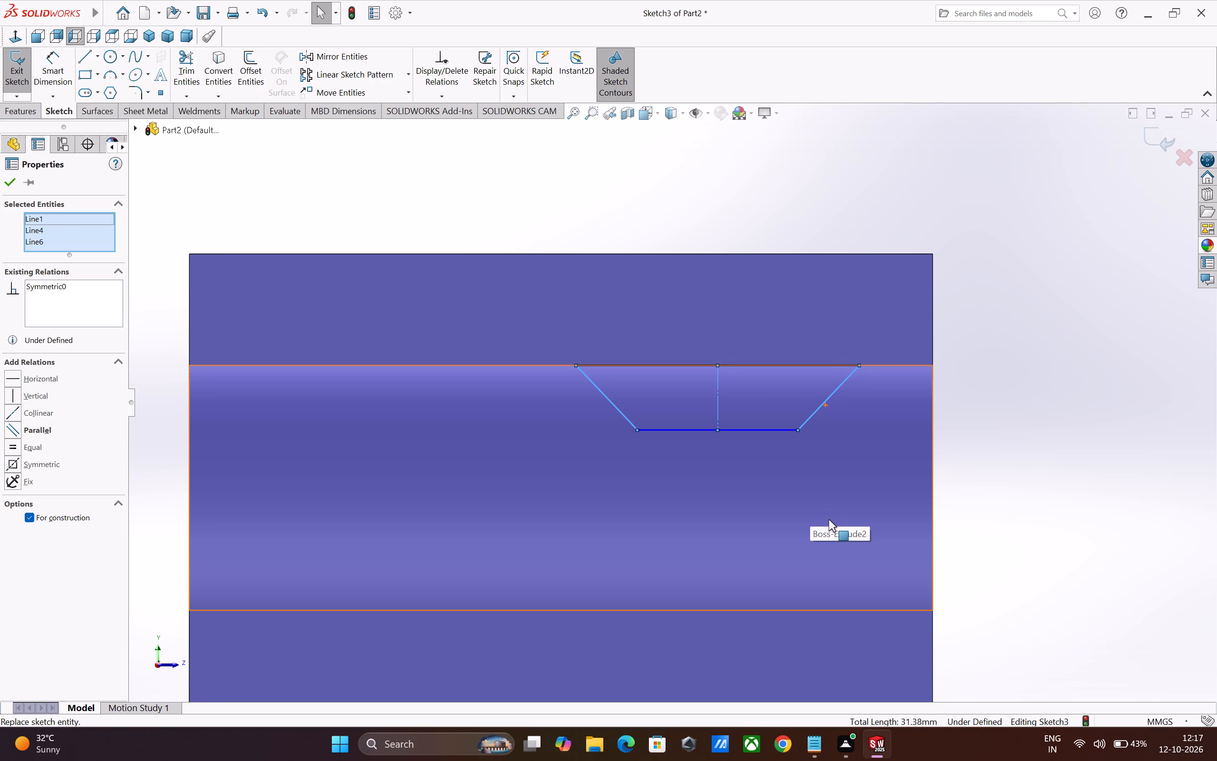
Dimension the angle between the trapezoid's two slanted sides as 70 degrees.
left_click(50, 65)
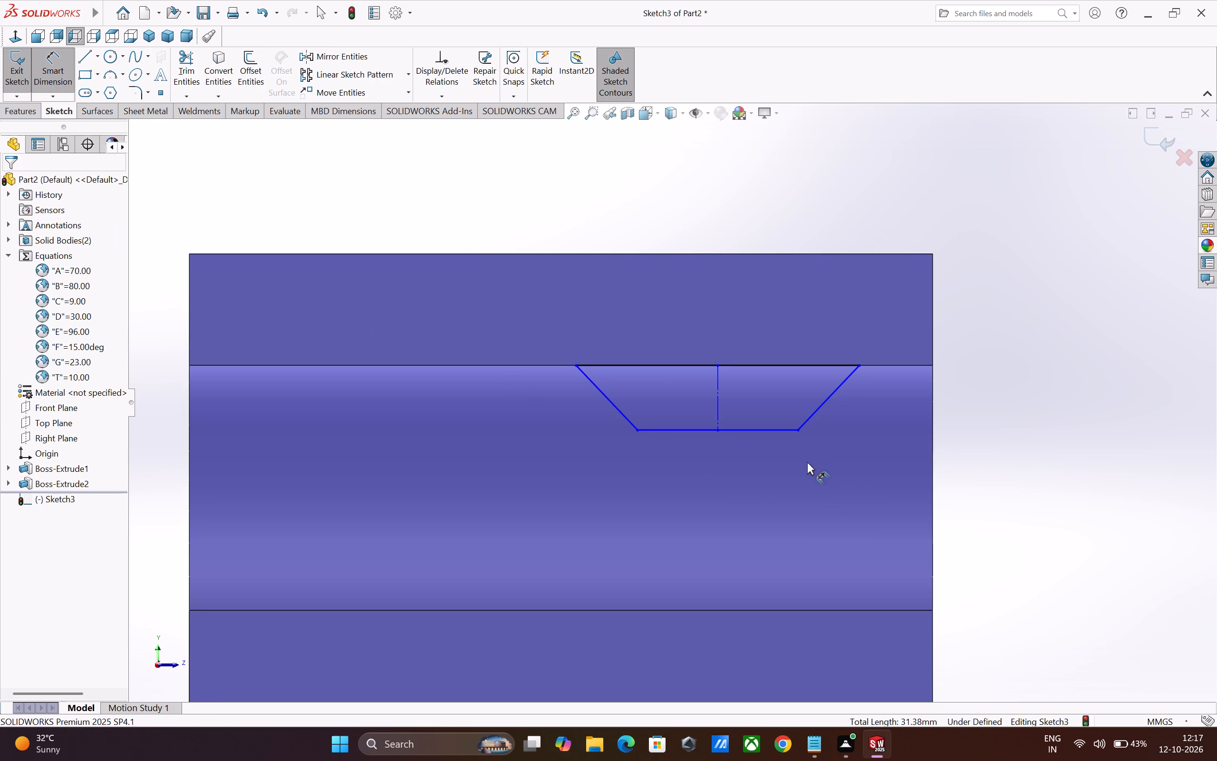
left_click(814, 415)
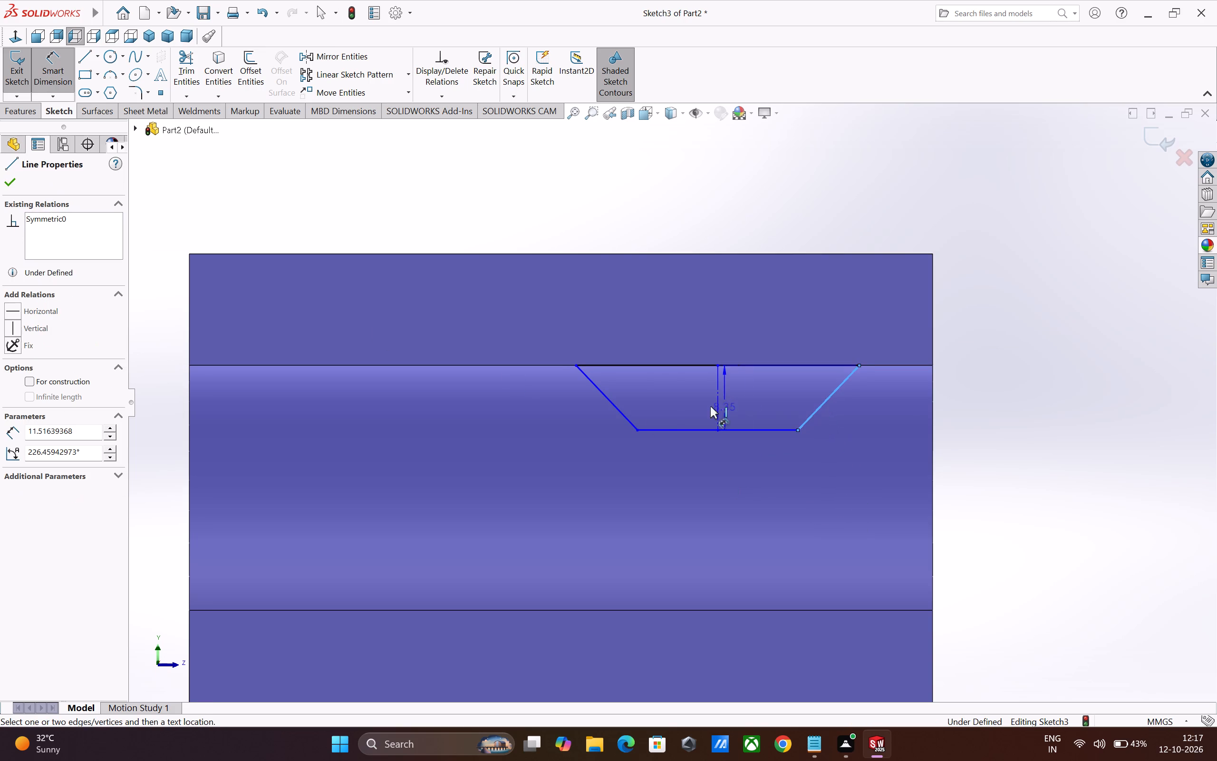
left_click(621, 413)
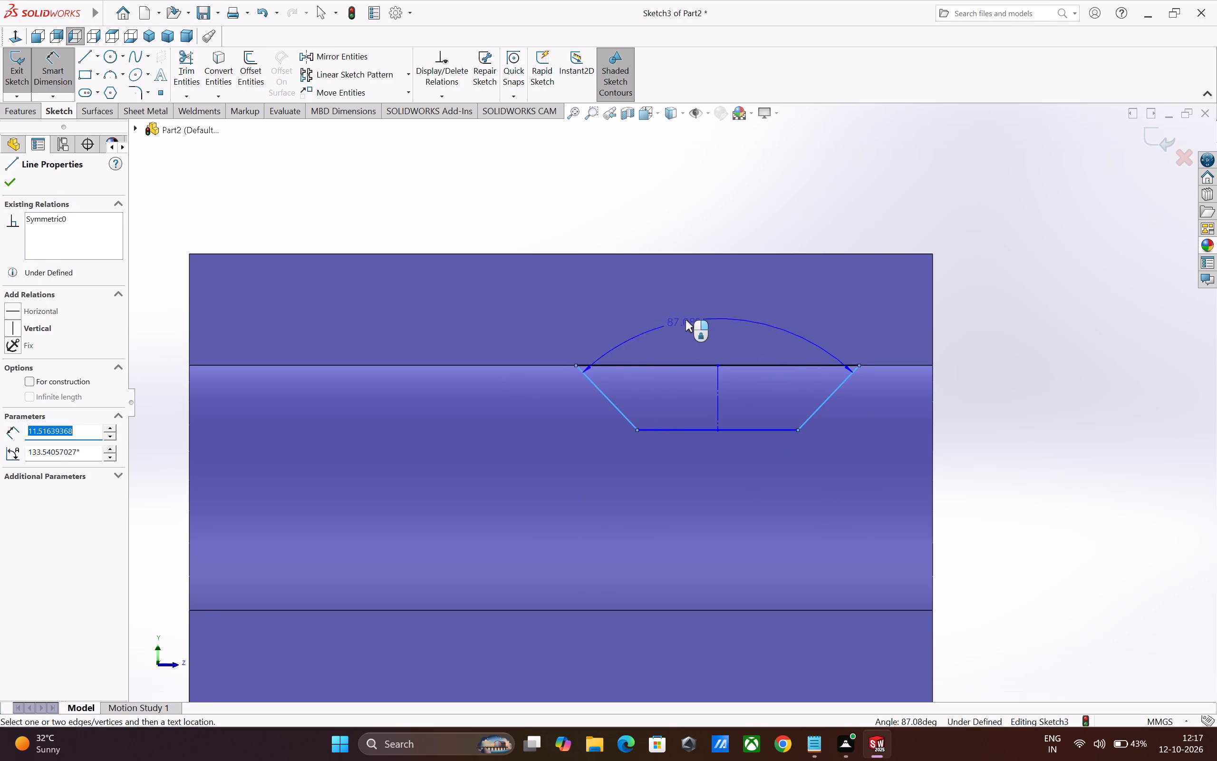
left_click(707, 277)
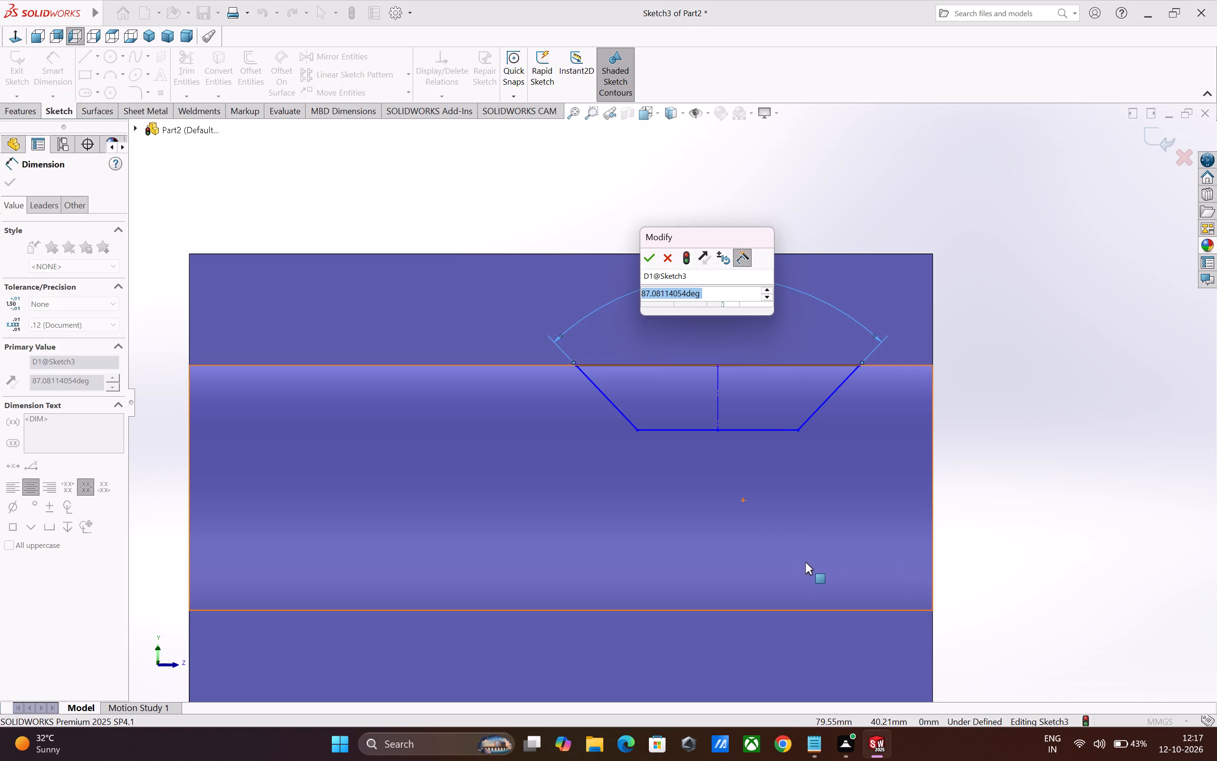
type("70")
key("Return")
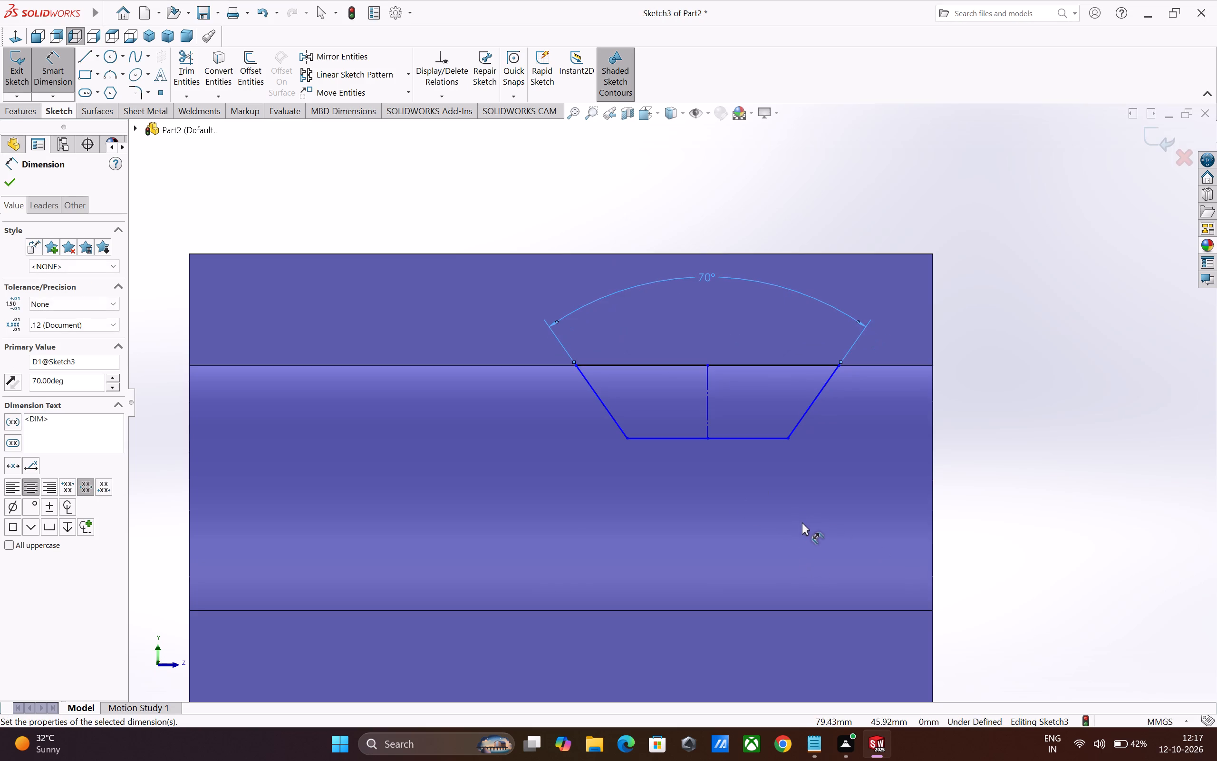
Dimension the trapezoid's bottom line as 13 mm long.
left_click(720, 437)
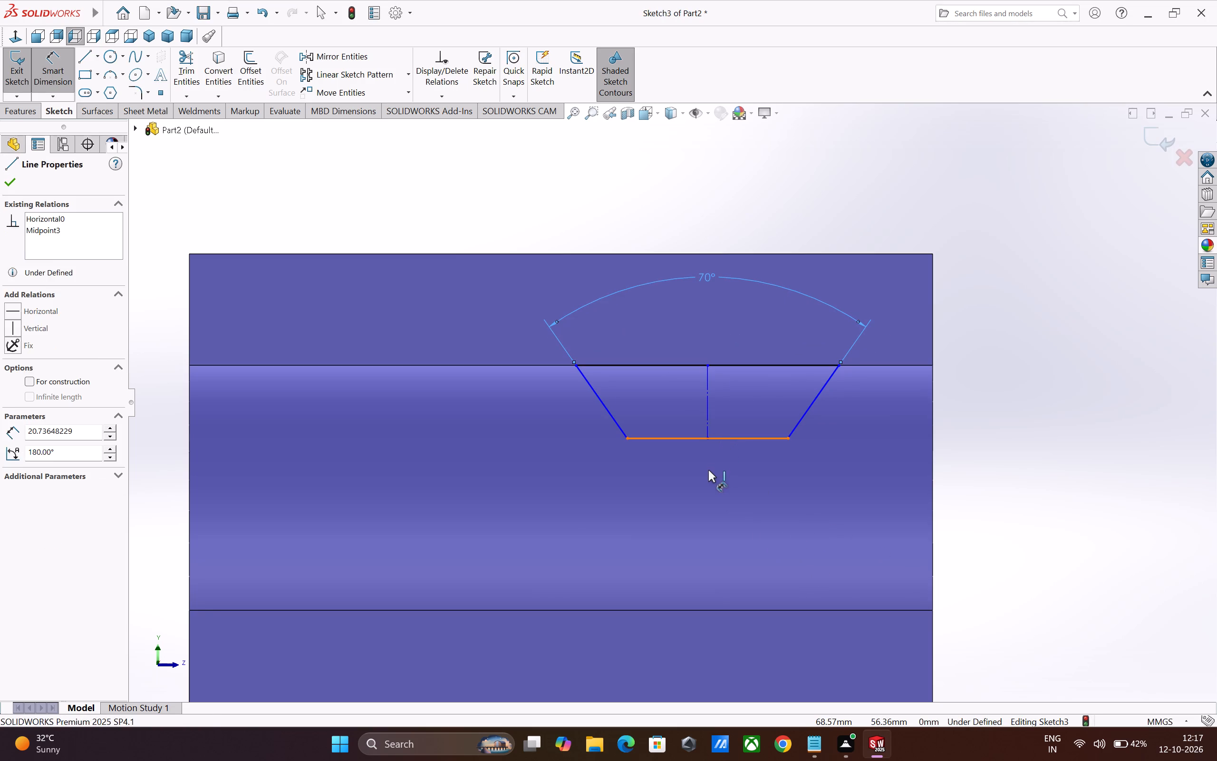
left_click(708, 470)
type("13")
key("Return")
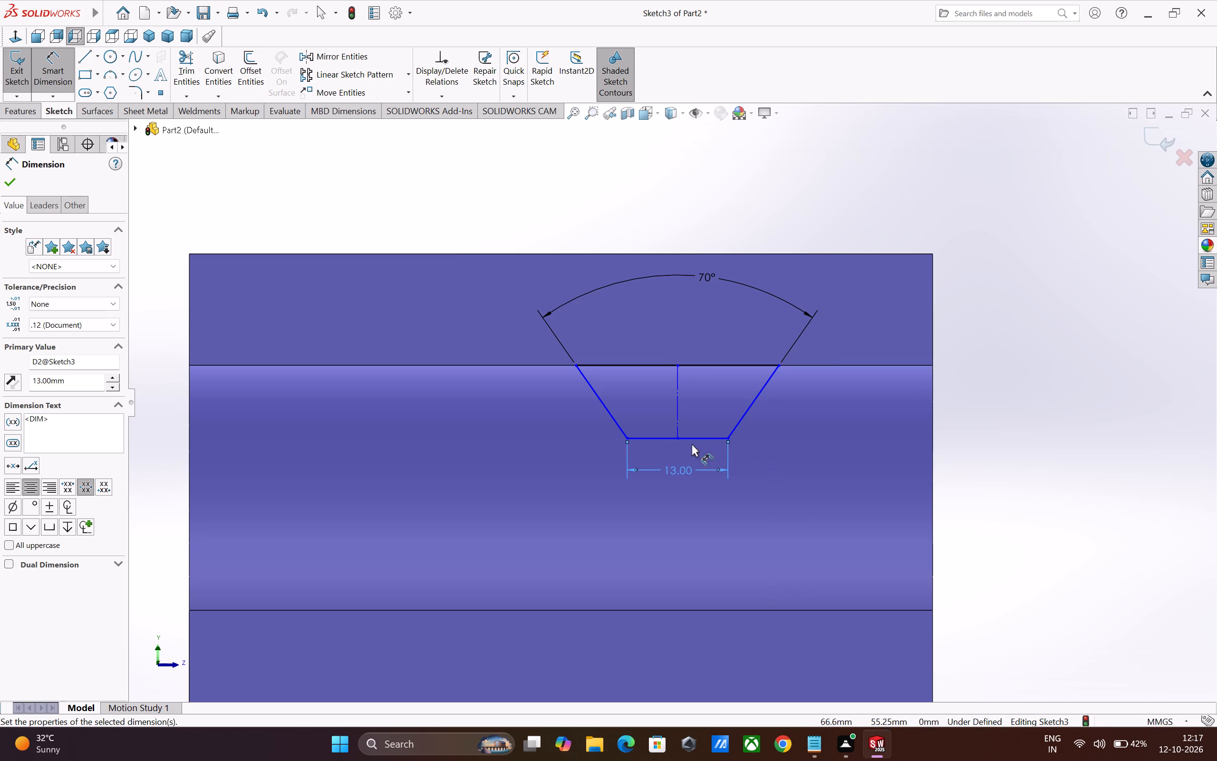
Dimension the bottom line's midpoint 18 mm horizontally from the body's nearest vertical end edge.
left_click(677, 438)
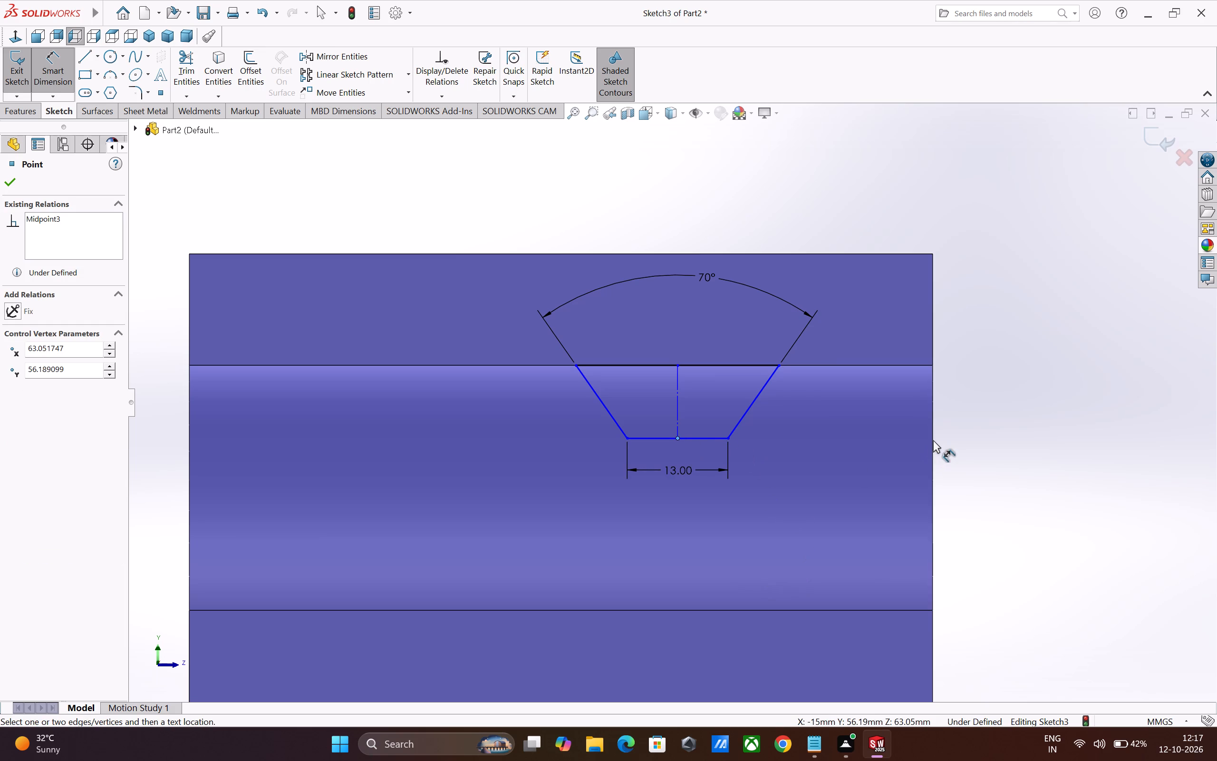
left_click(932, 440)
left_click(815, 496)
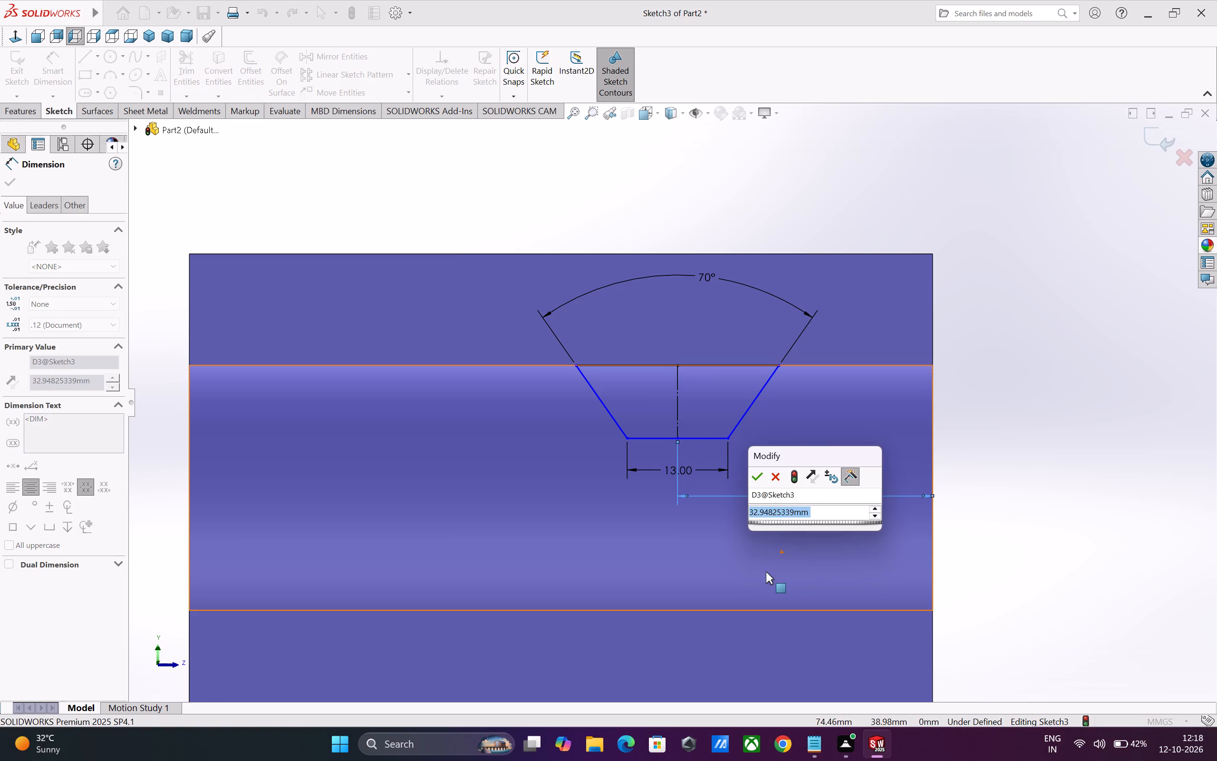
type("18")
key("Return")
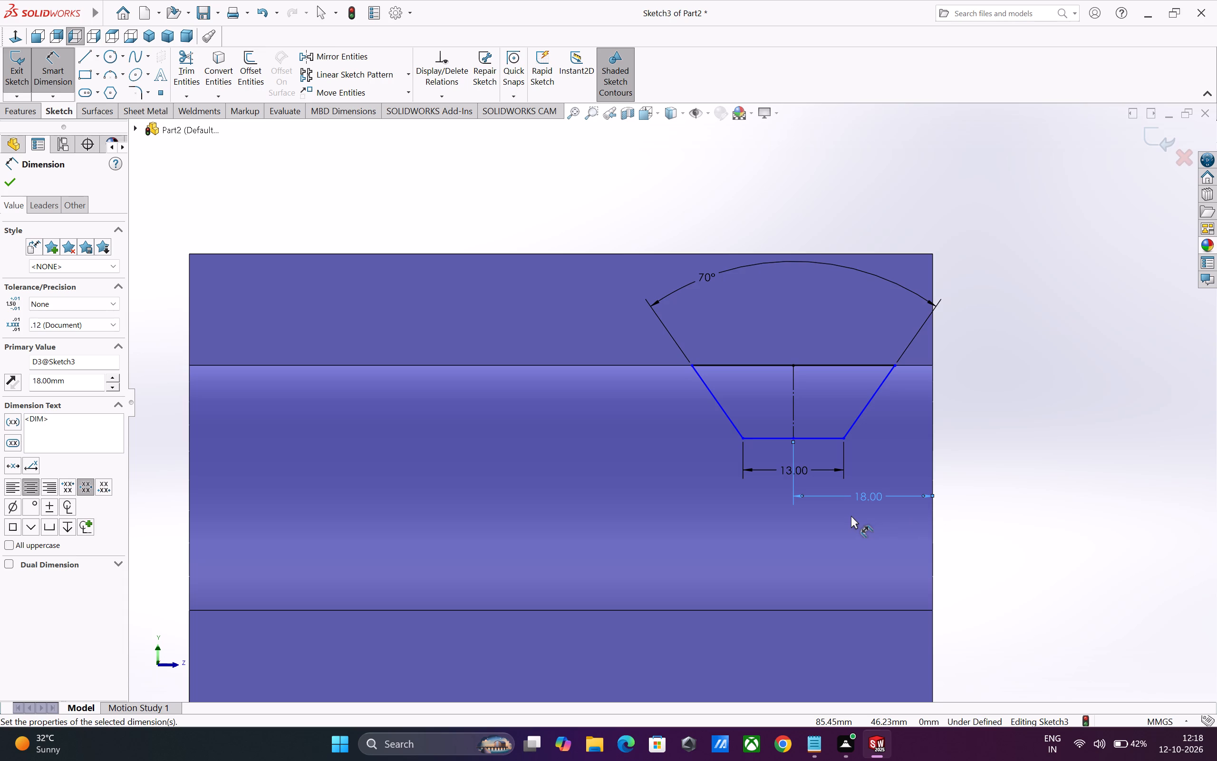
Dimension the height from the curved face's lower edge to the trapezoid's bottom line, linked to global variable G.
scroll(851, 516, "up", 3)
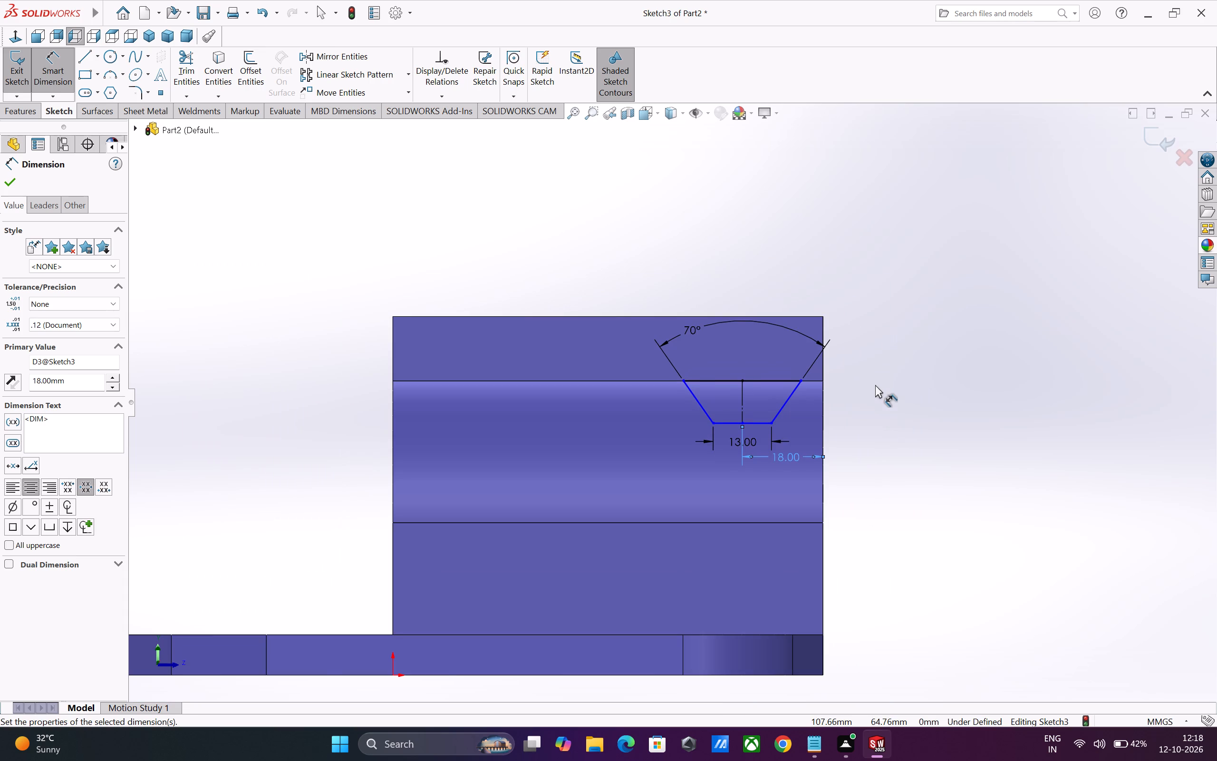
scroll(875, 385, "up", 1)
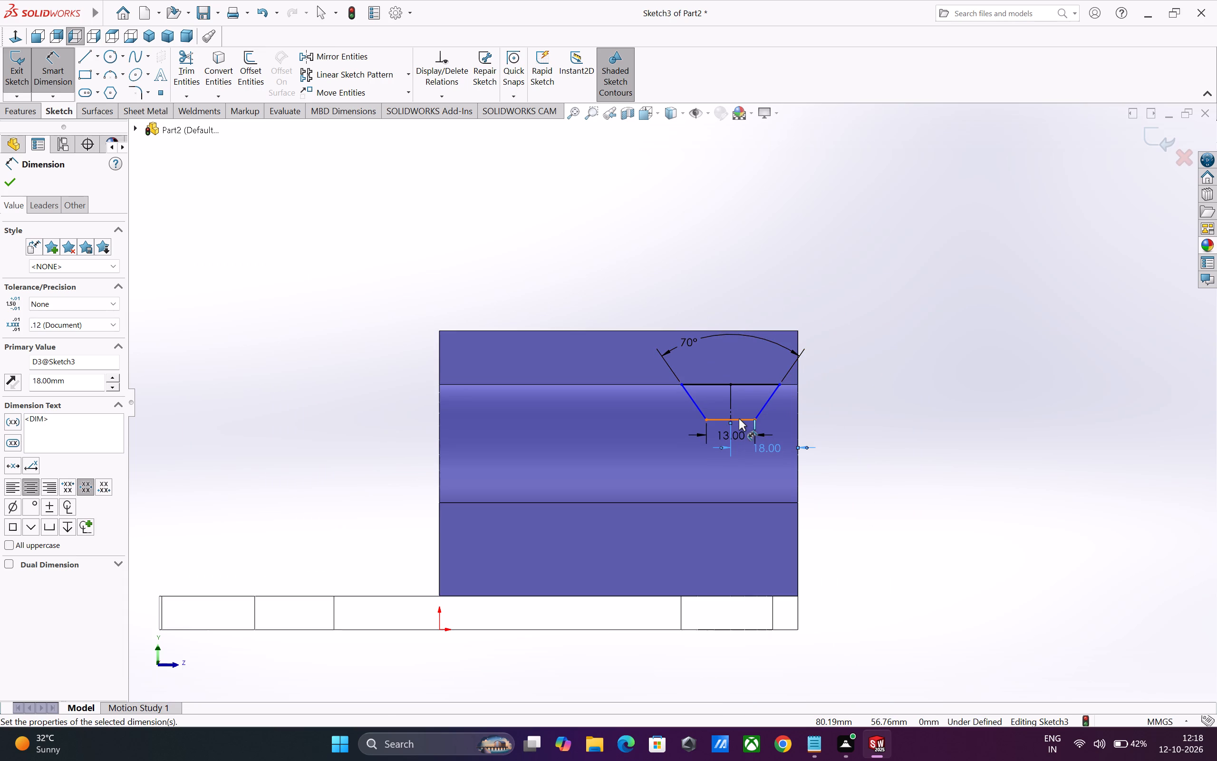
left_click(739, 419)
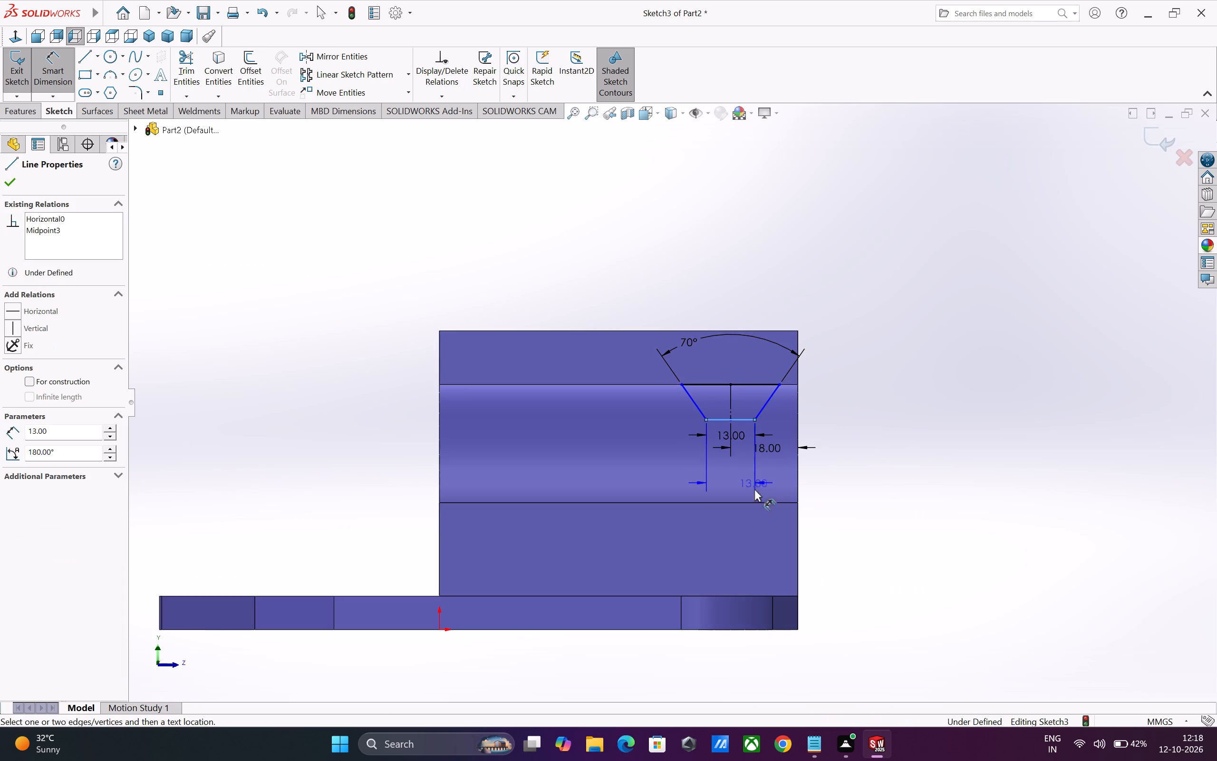
left_click(756, 502)
left_click(831, 477)
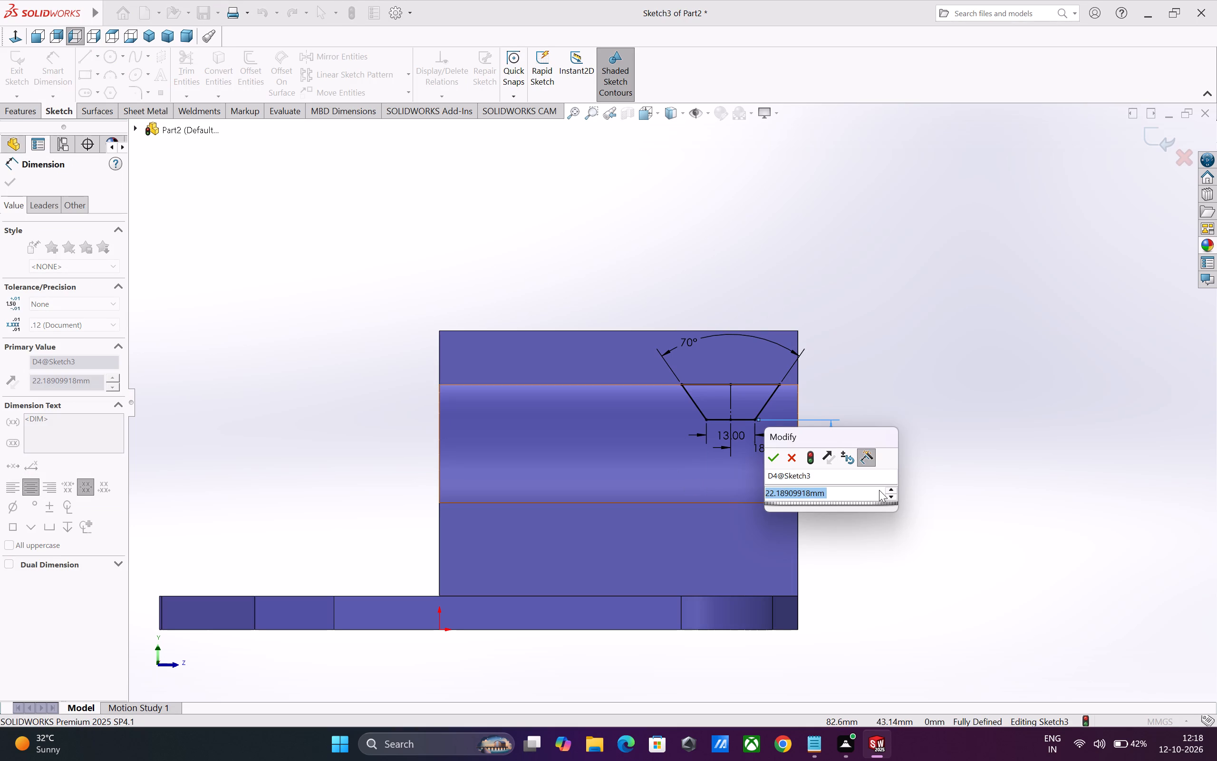
key("equal")
left_click(811, 515)
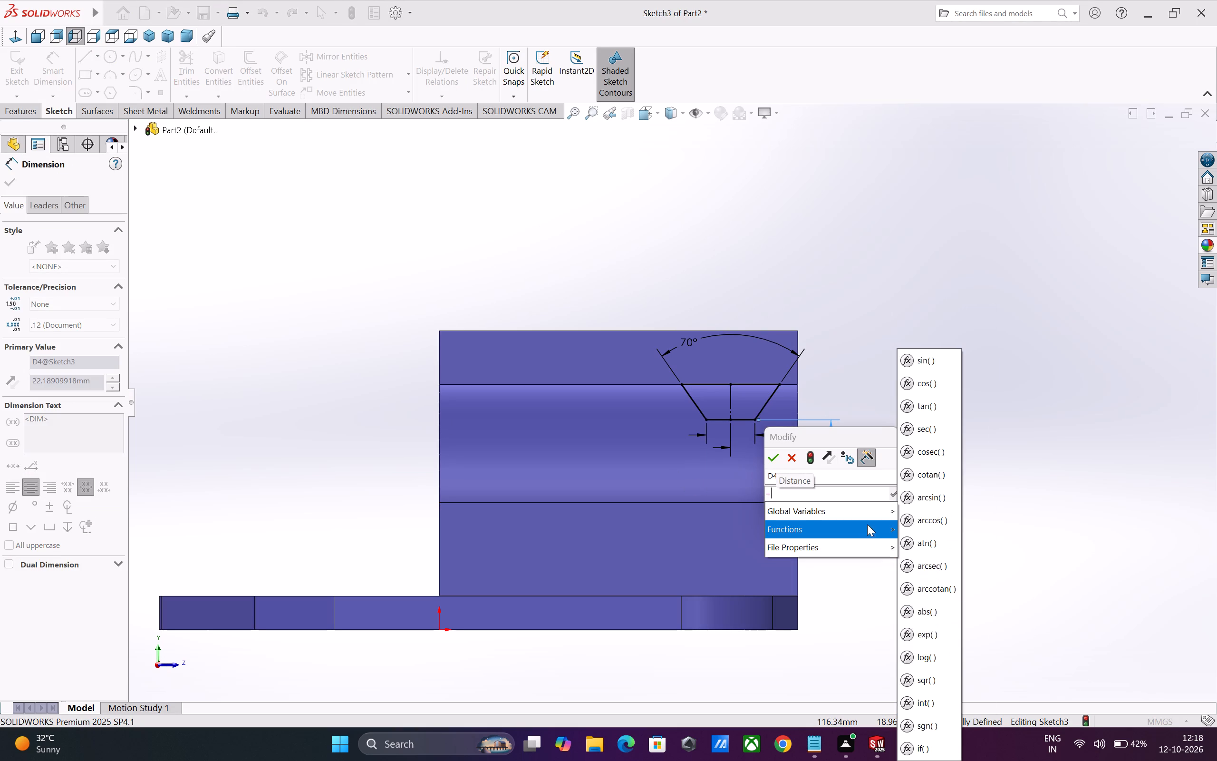
left_click(922, 646)
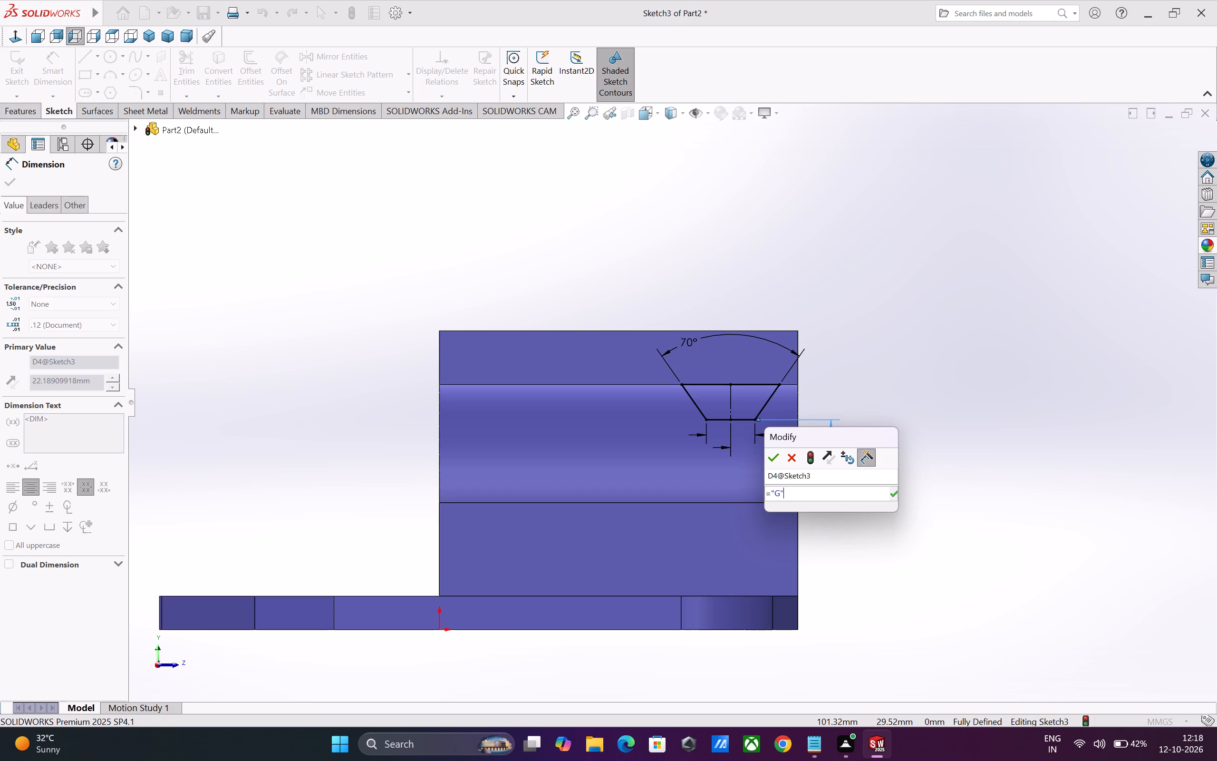
left_click(771, 458)
left_click(927, 522)
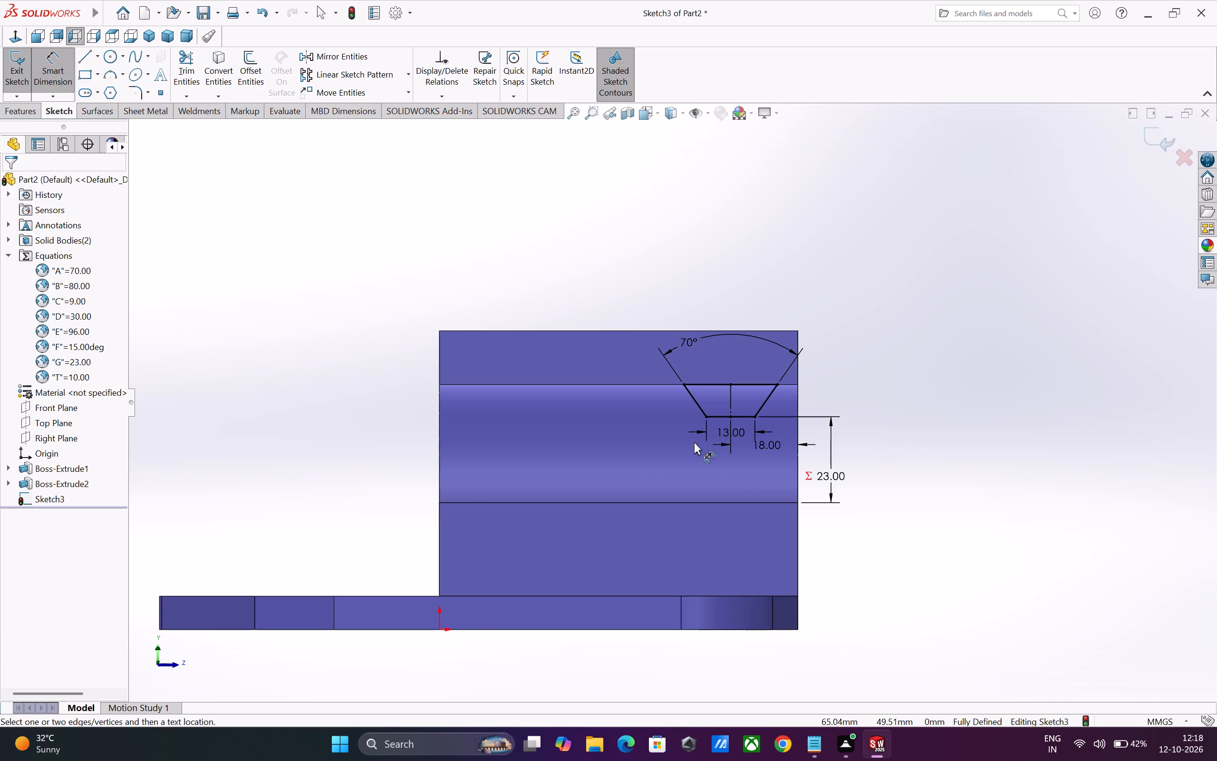
Create a linear sketch pattern of the trapezoid's four lines with 2 instances spaced 30 mm along the reversed X-axis, towards the body's far end.
scroll(702, 439, "up", 1)
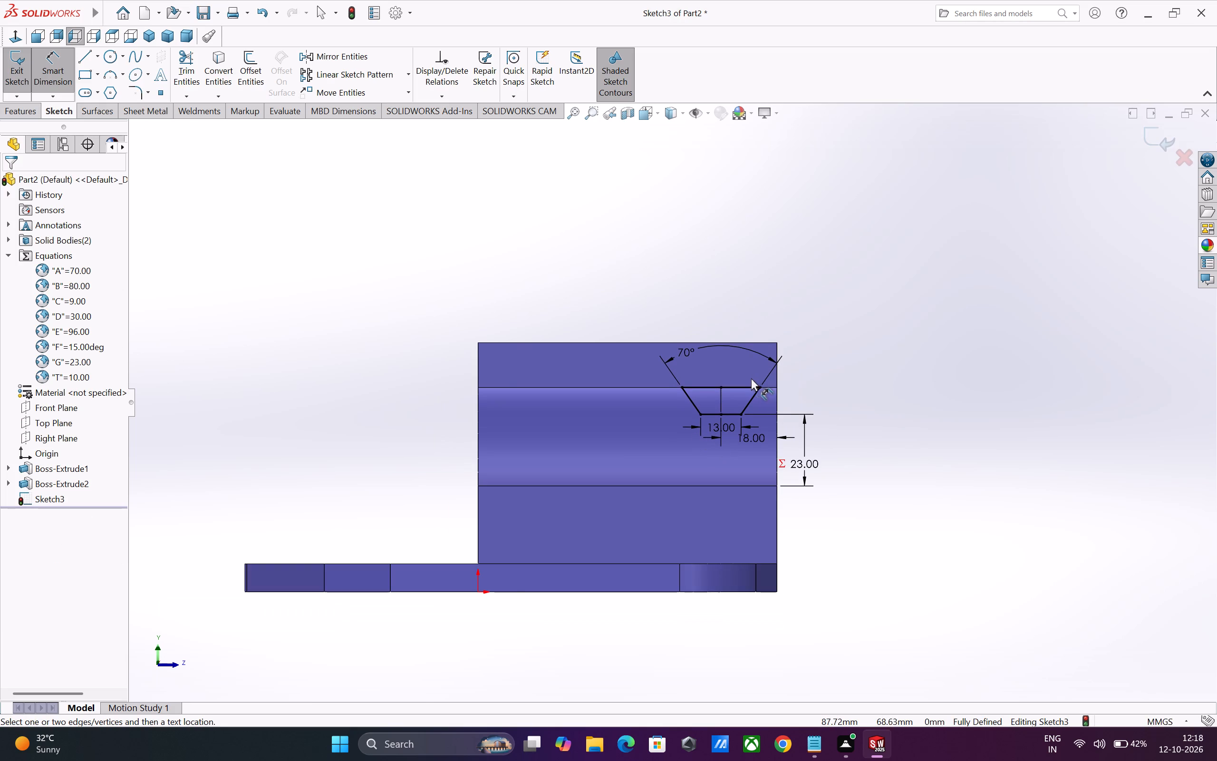
scroll(744, 375, "up", 1)
scroll(712, 353, "down", 1)
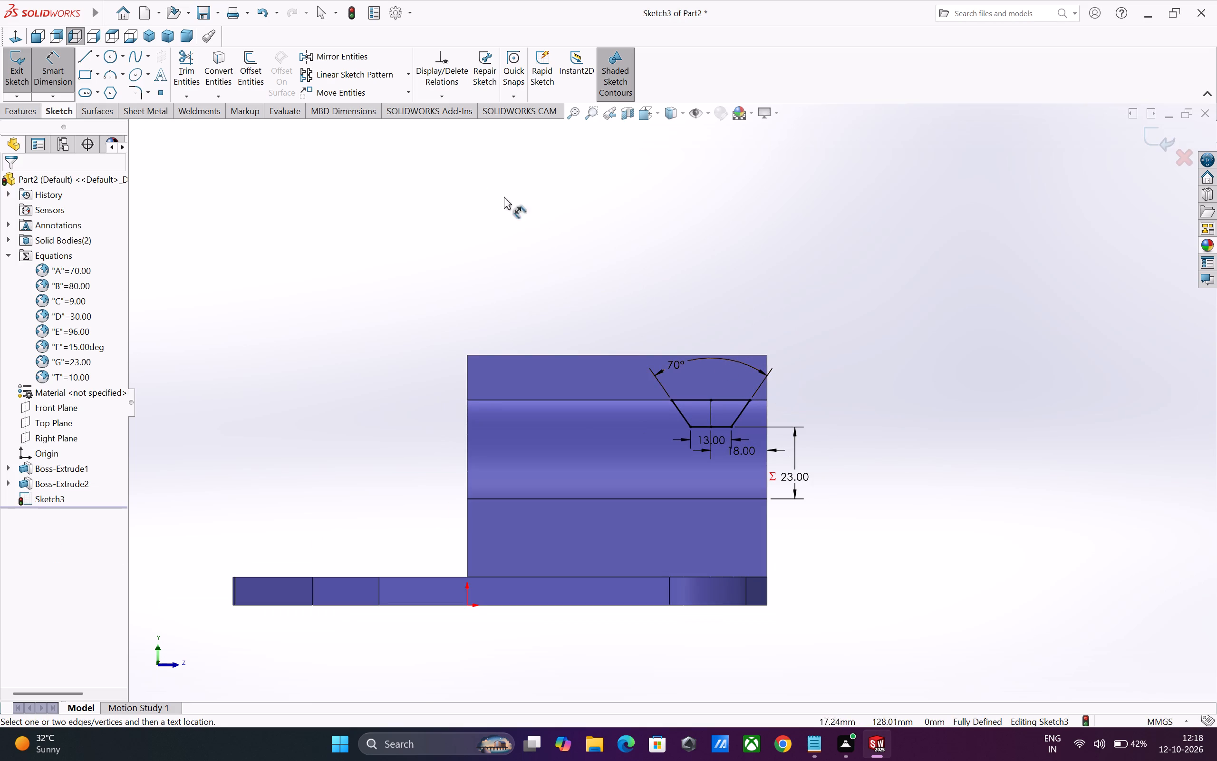
left_click(376, 72)
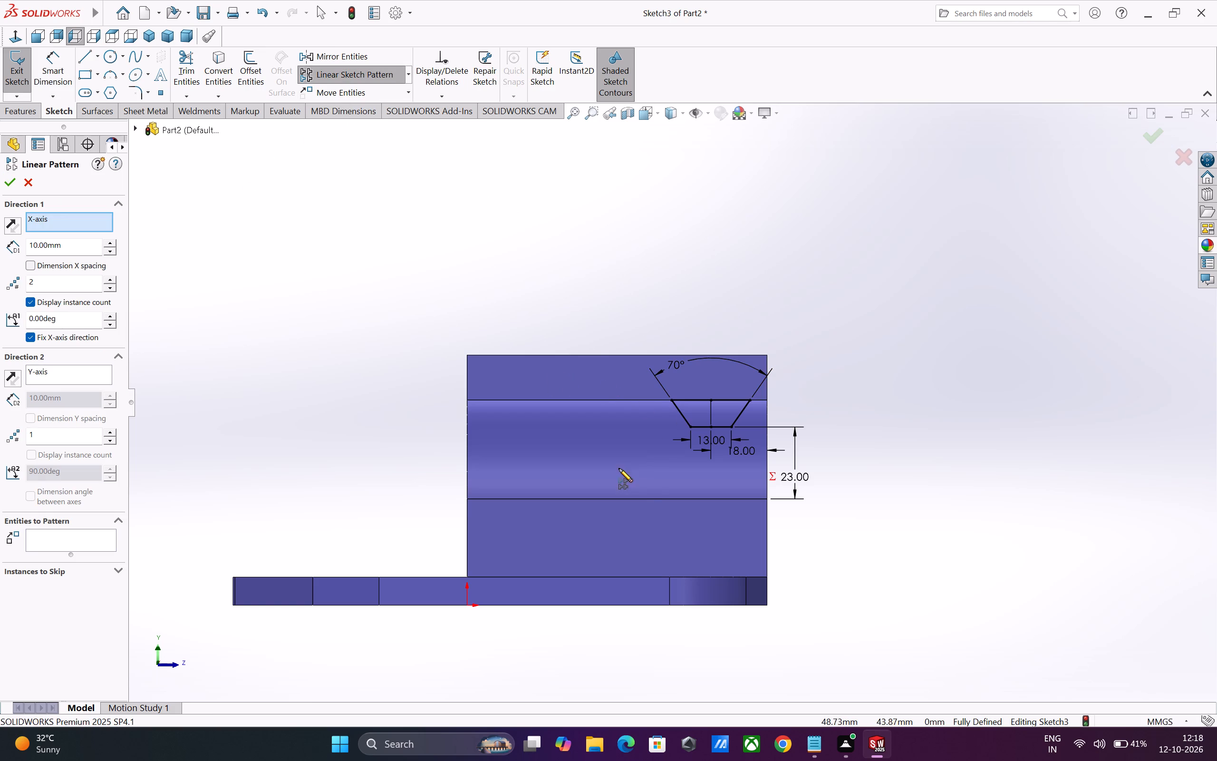
left_click(83, 530)
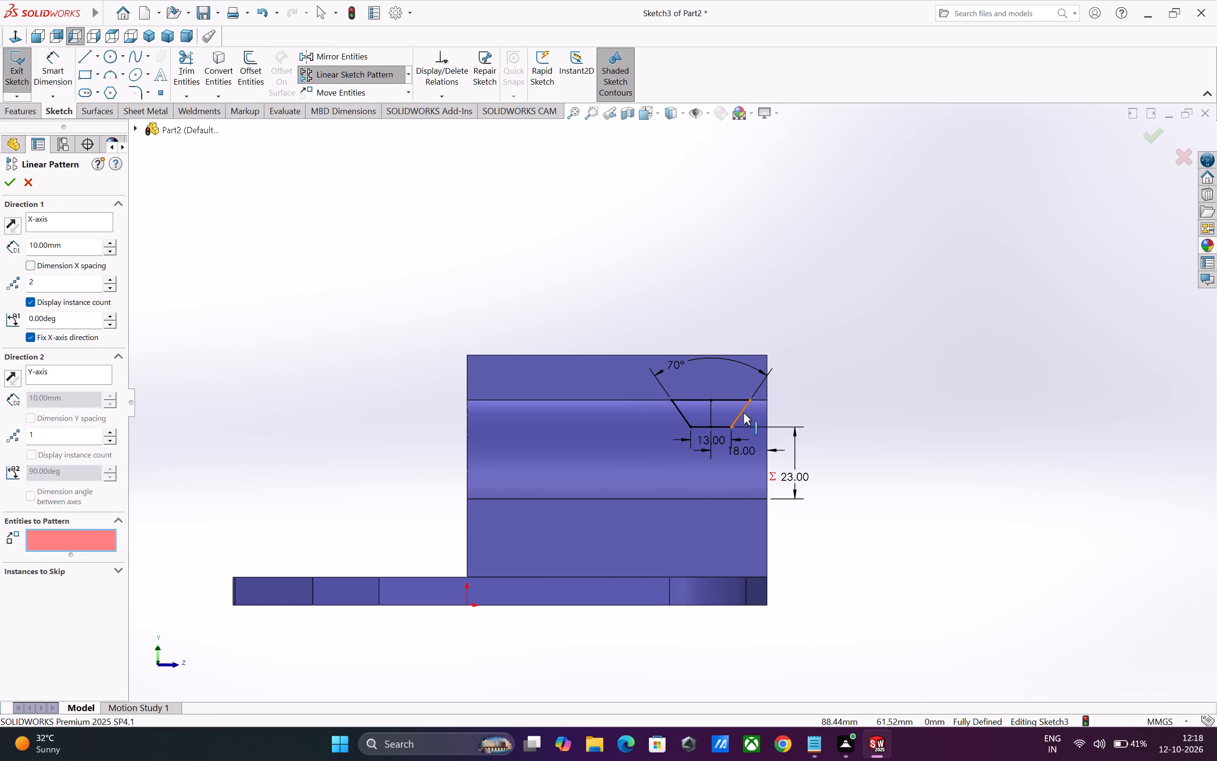
left_click(744, 413)
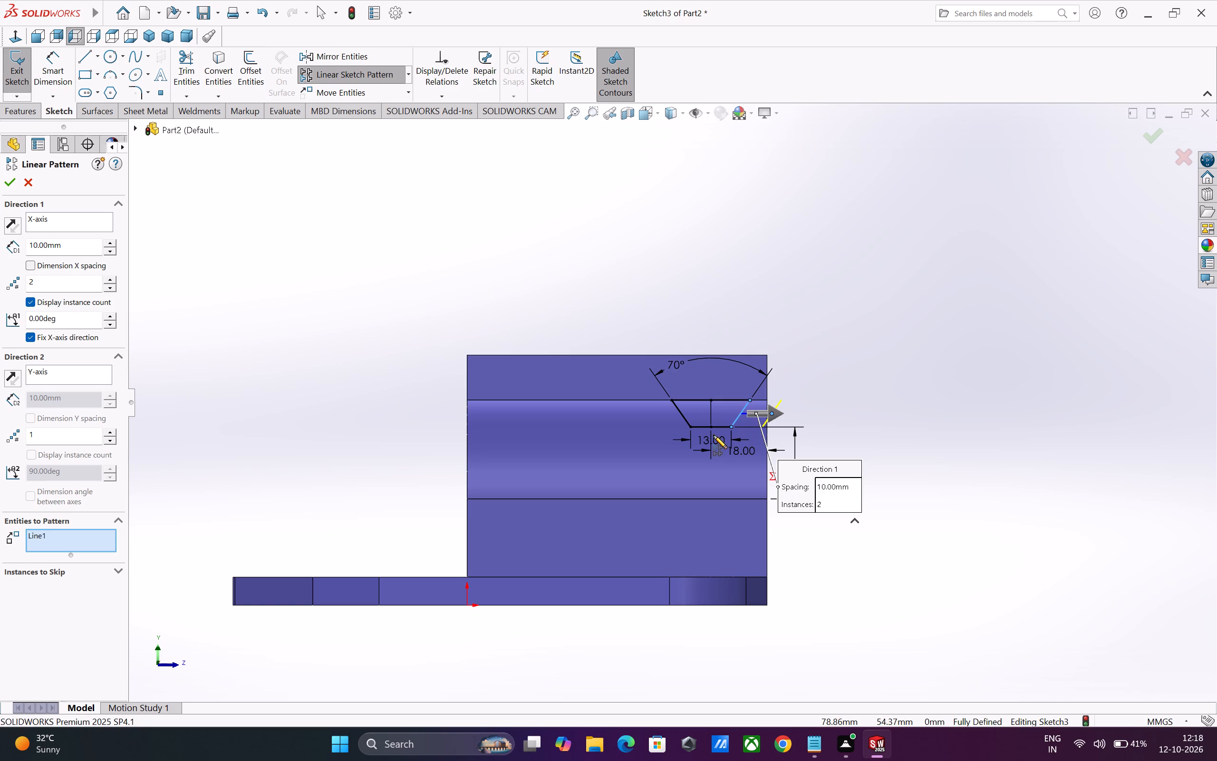
scroll(716, 429, "down", 3)
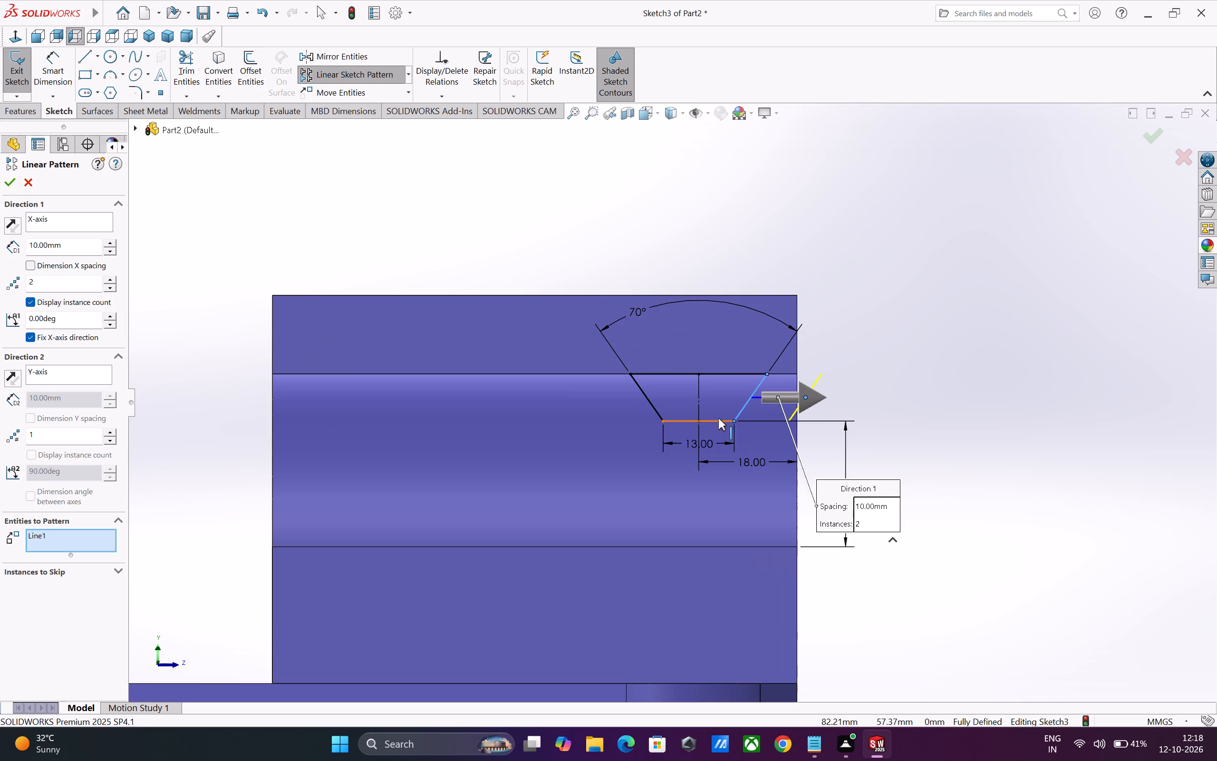
left_click(715, 420)
left_click(653, 406)
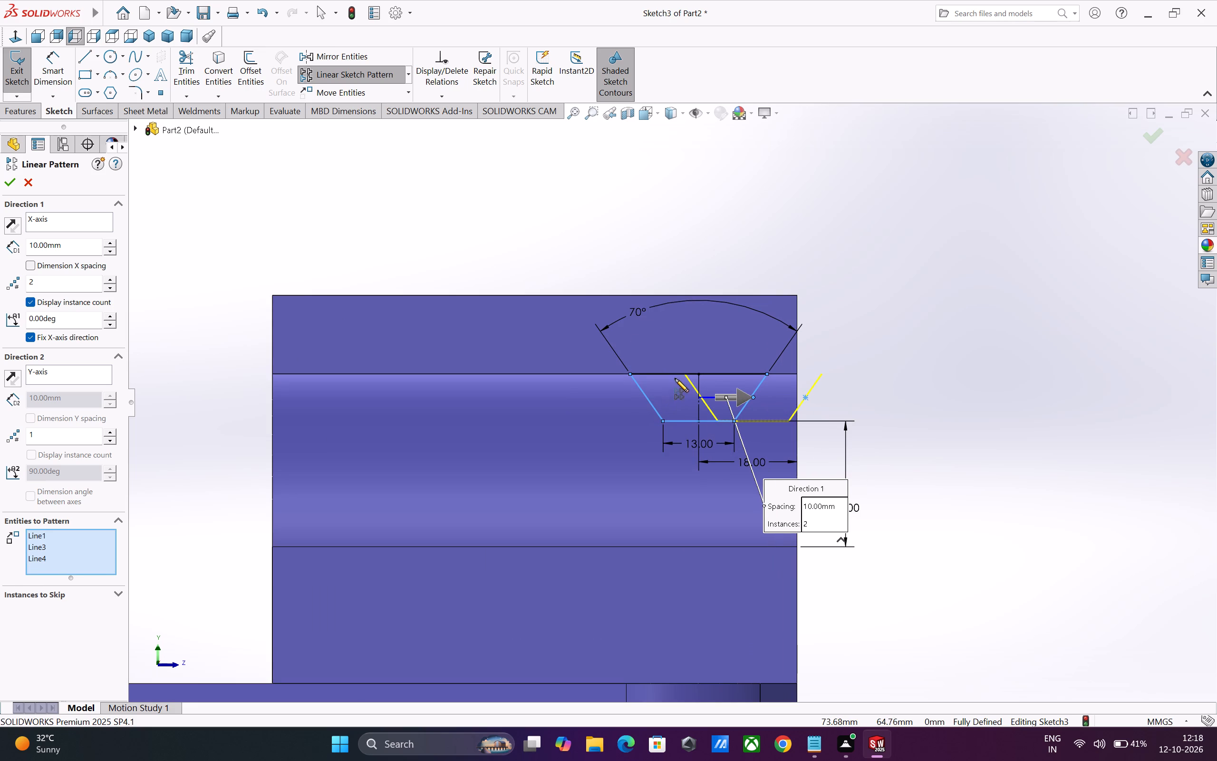
left_click(675, 374)
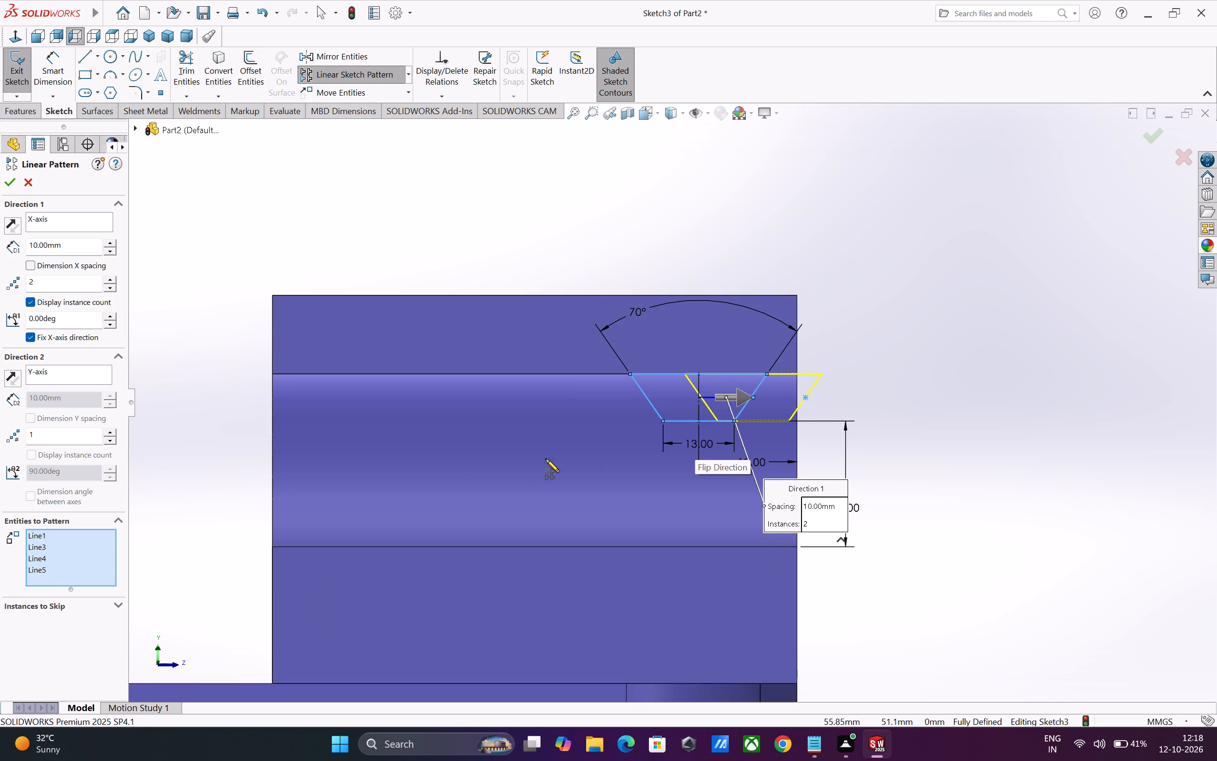
double_click(68, 249)
type("30")
key("Return")
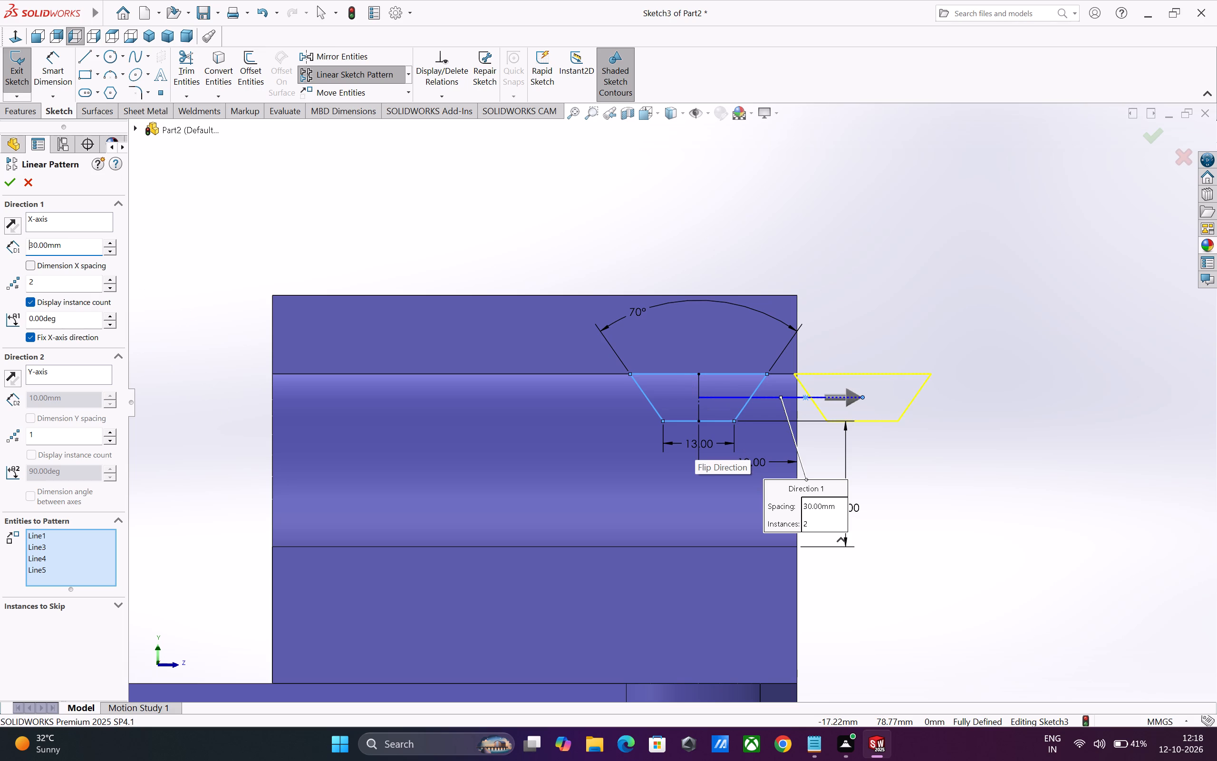
left_click(14, 218)
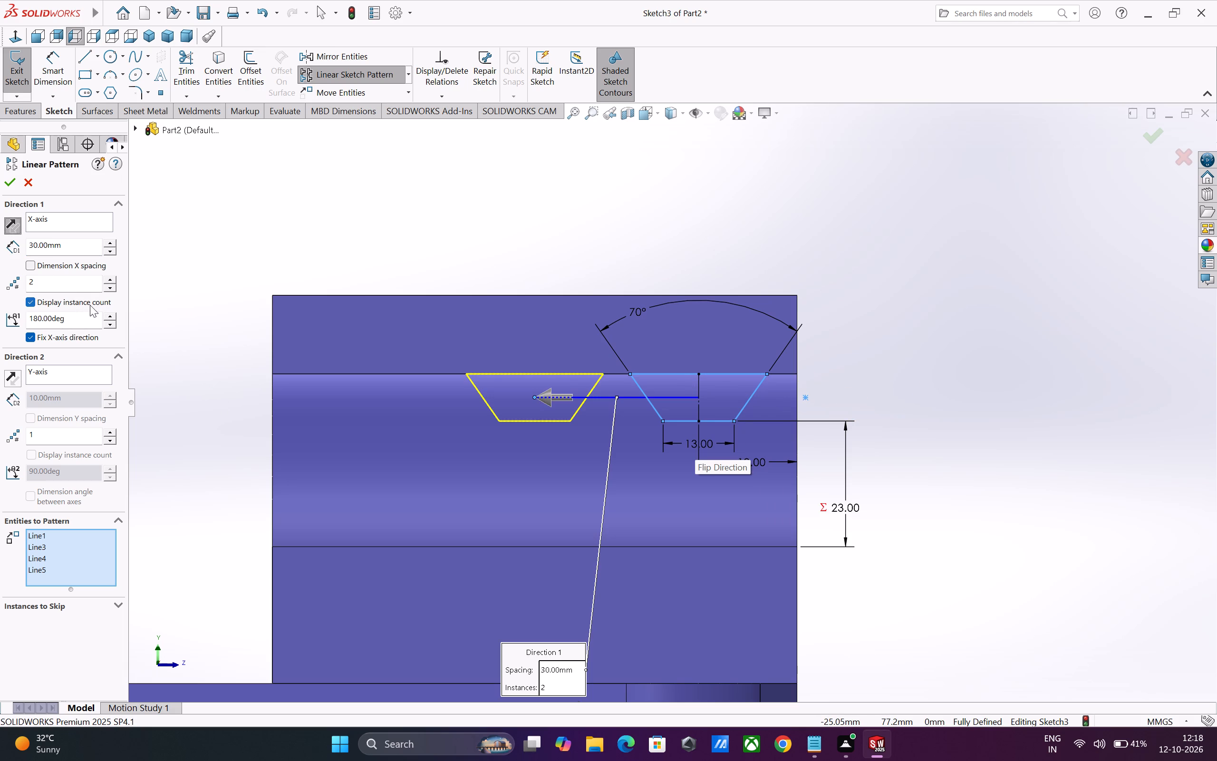
scroll(108, 294, "up", 2)
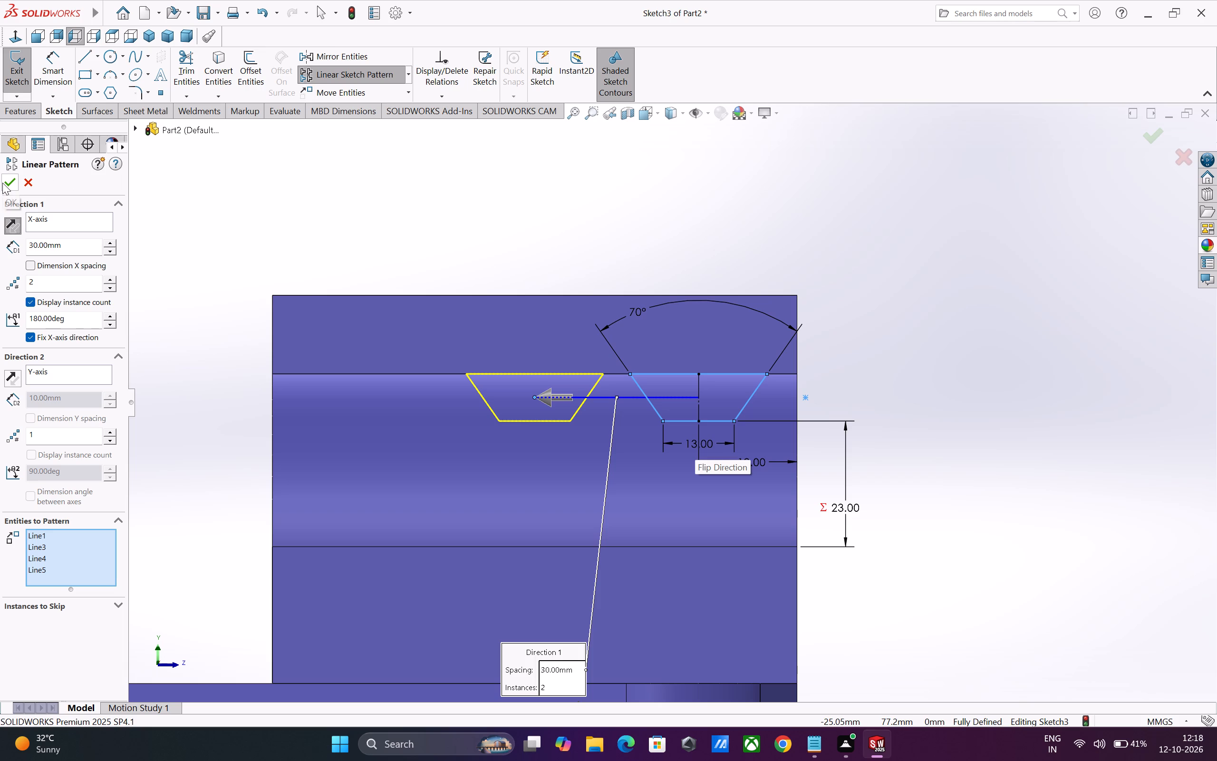
left_click(2, 183)
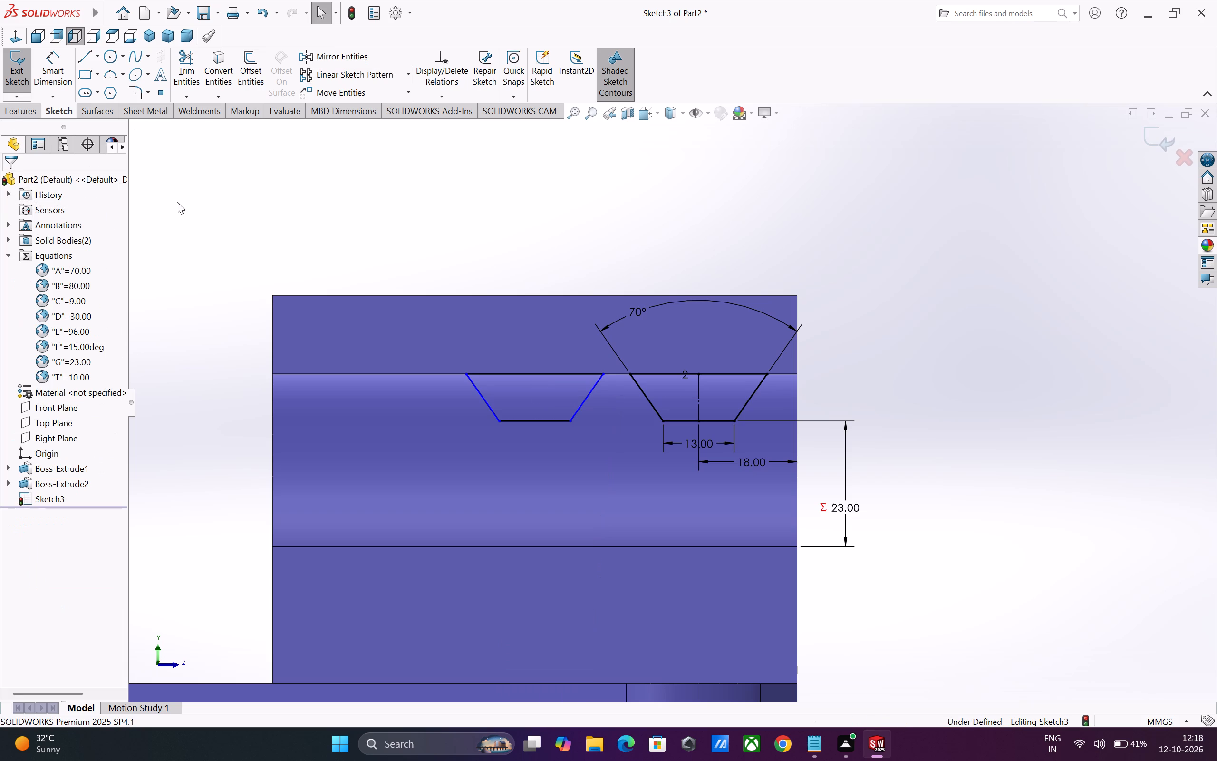
left_click(219, 206)
Add a 30 mm dimension between the midpoints of the two trapezoids' bottom lines.
left_click(63, 79)
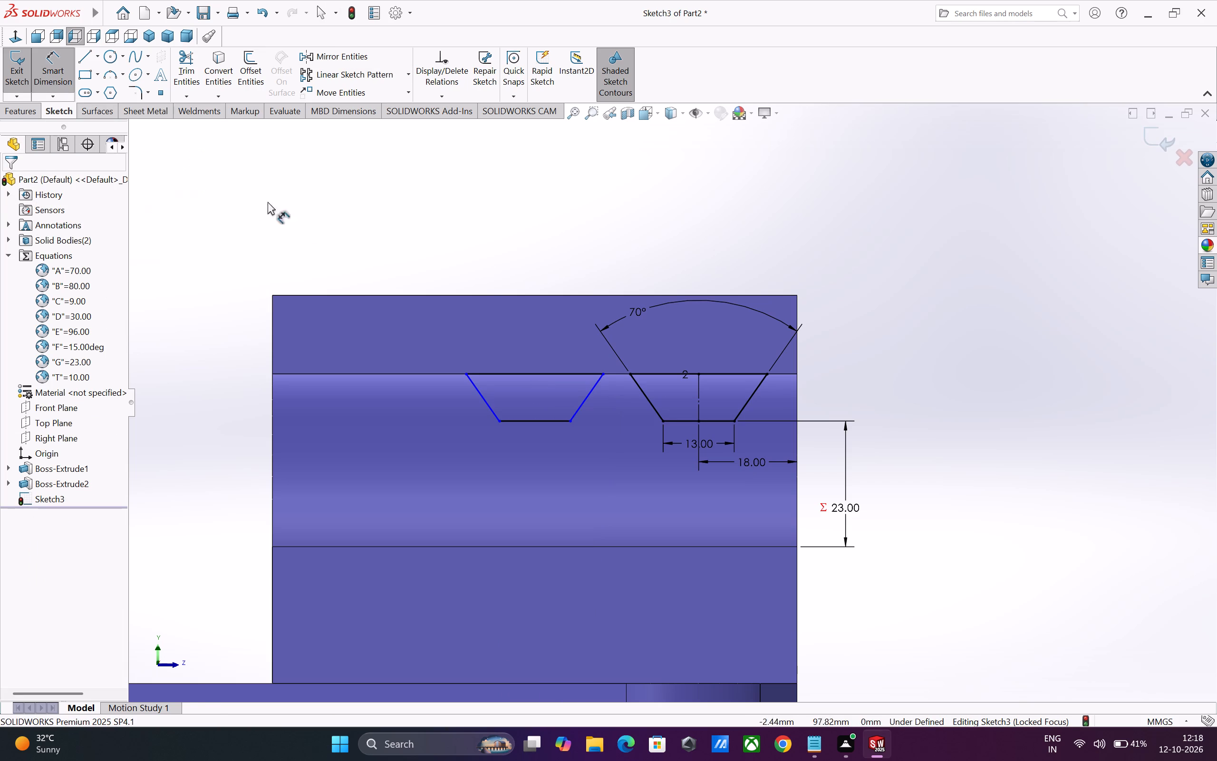
left_click(535, 419)
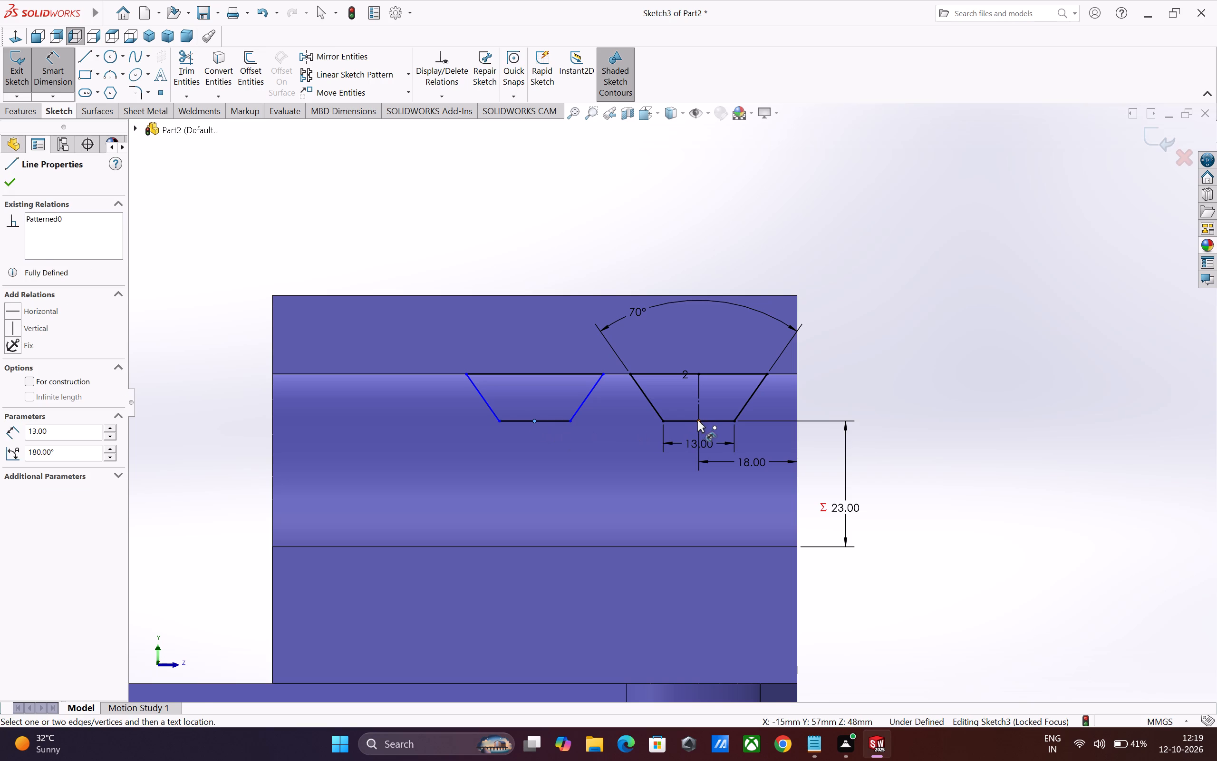
left_click(697, 420)
left_click(599, 445)
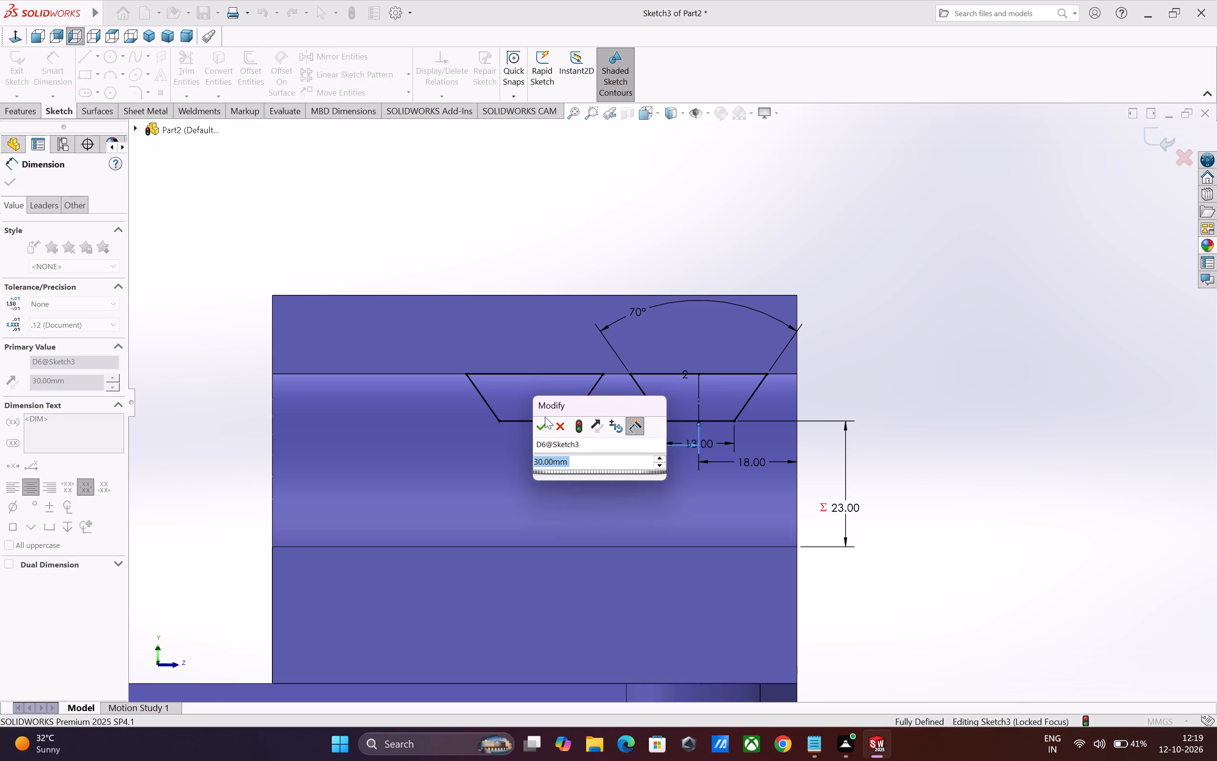
left_click(545, 421)
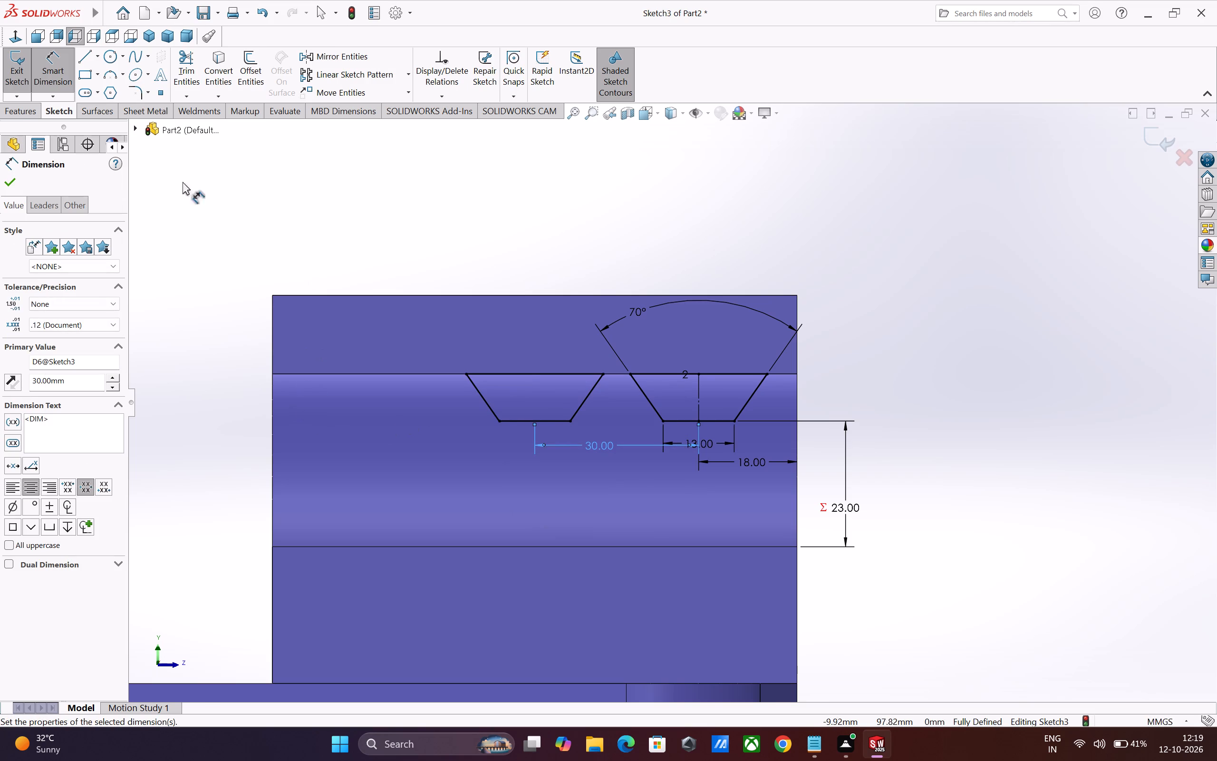
Sketch three construction lines joining the trapezoids' top-line midpoints: up about 5.7 mm, across 30 mm, and back down.
left_click(90, 61)
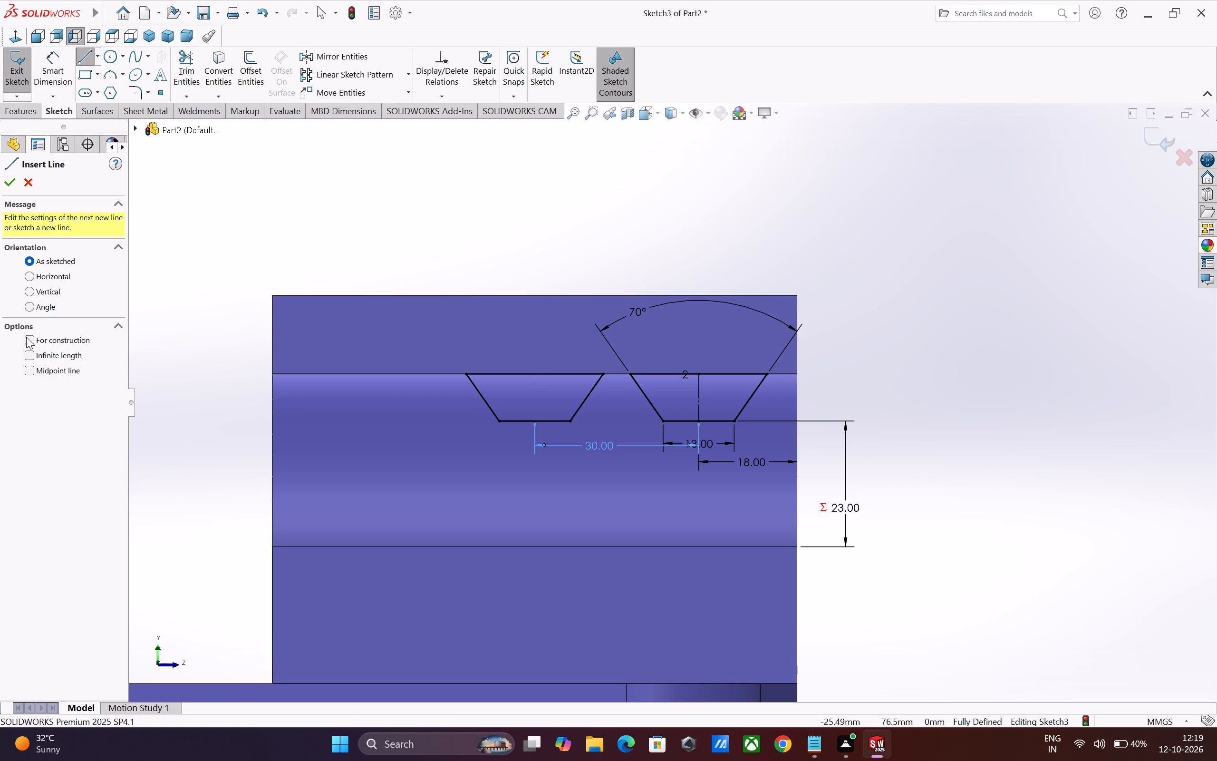
left_click(27, 337)
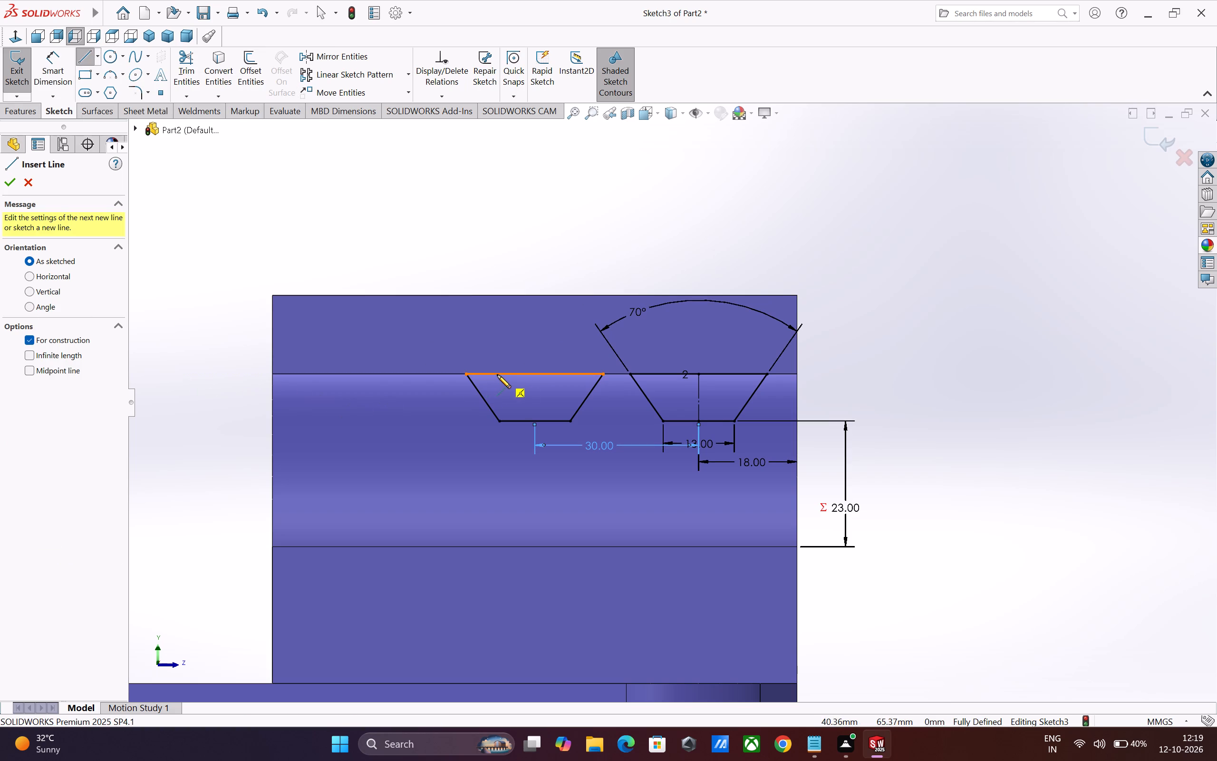
left_click(534, 373)
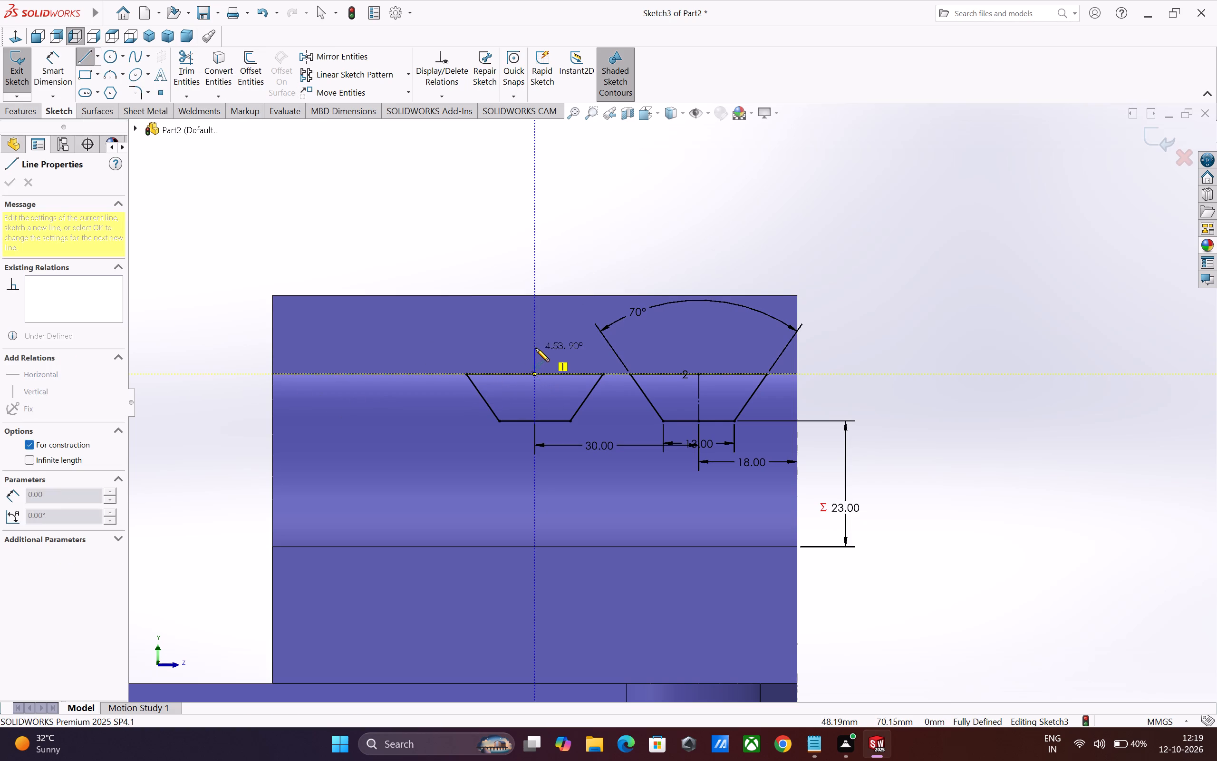
left_click(537, 343)
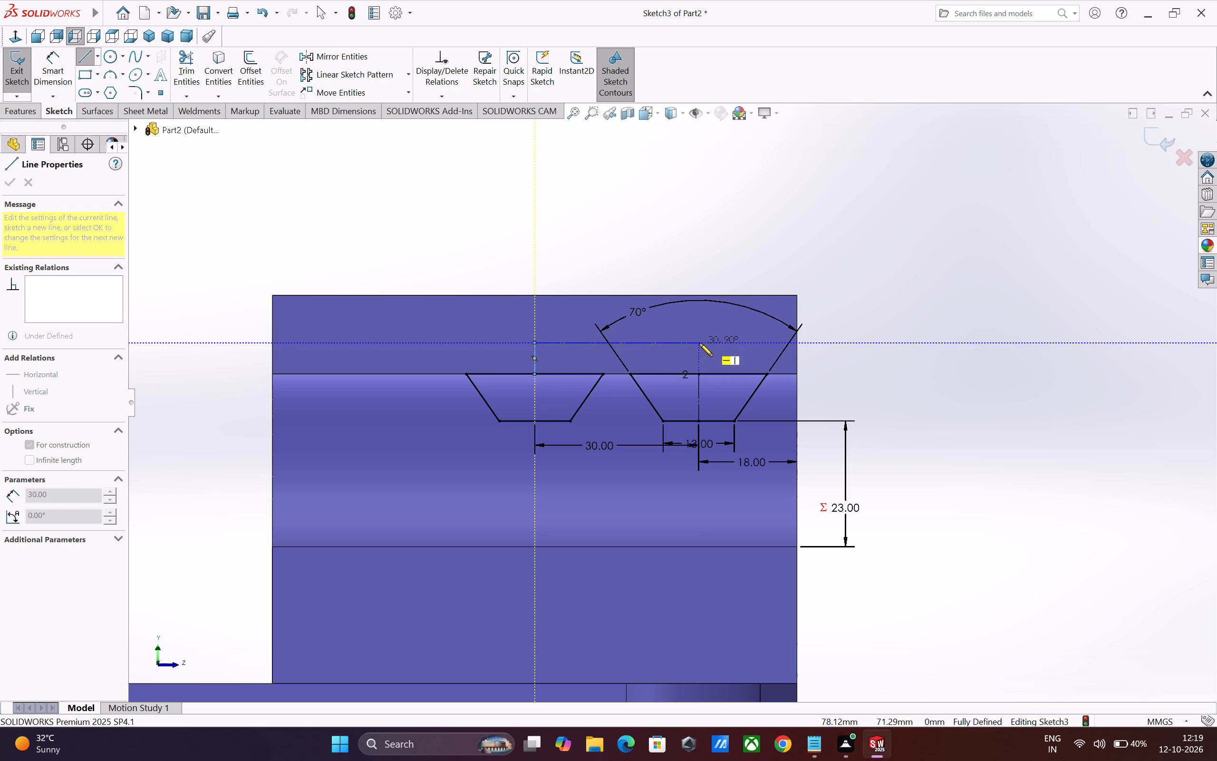
left_click(699, 343)
left_click(699, 373)
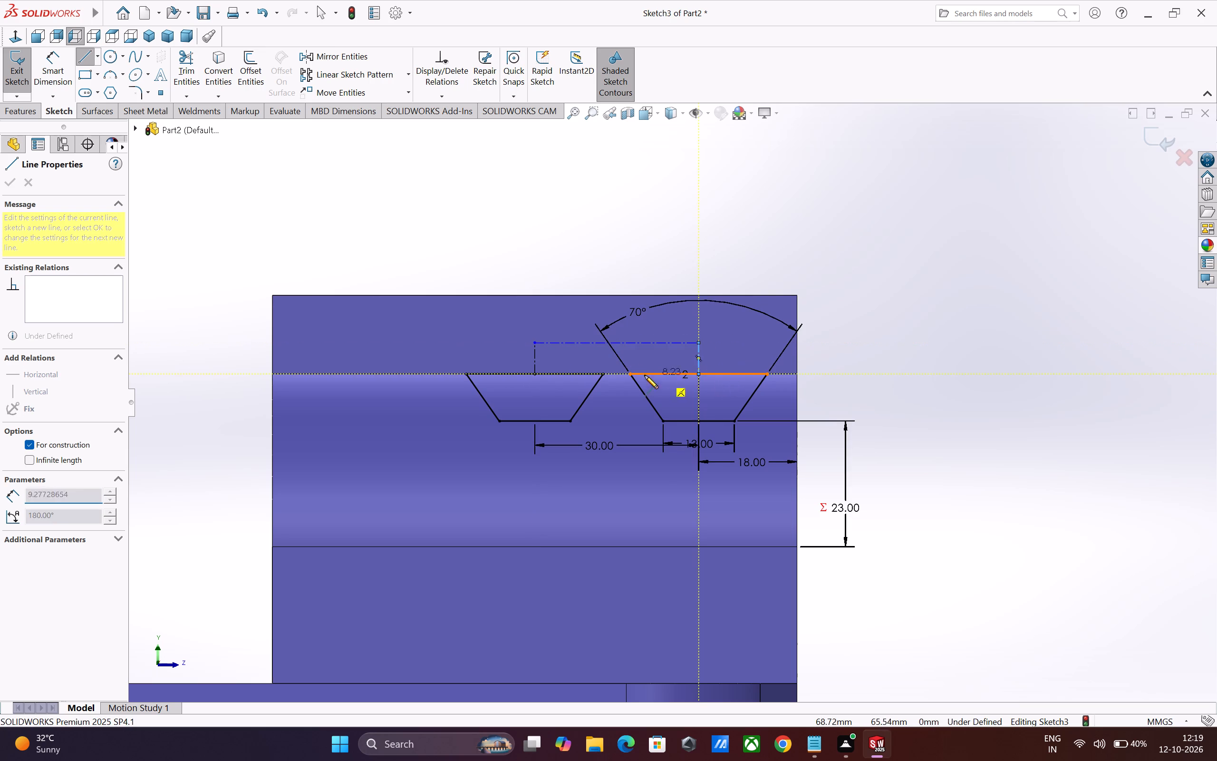
key("Escape")
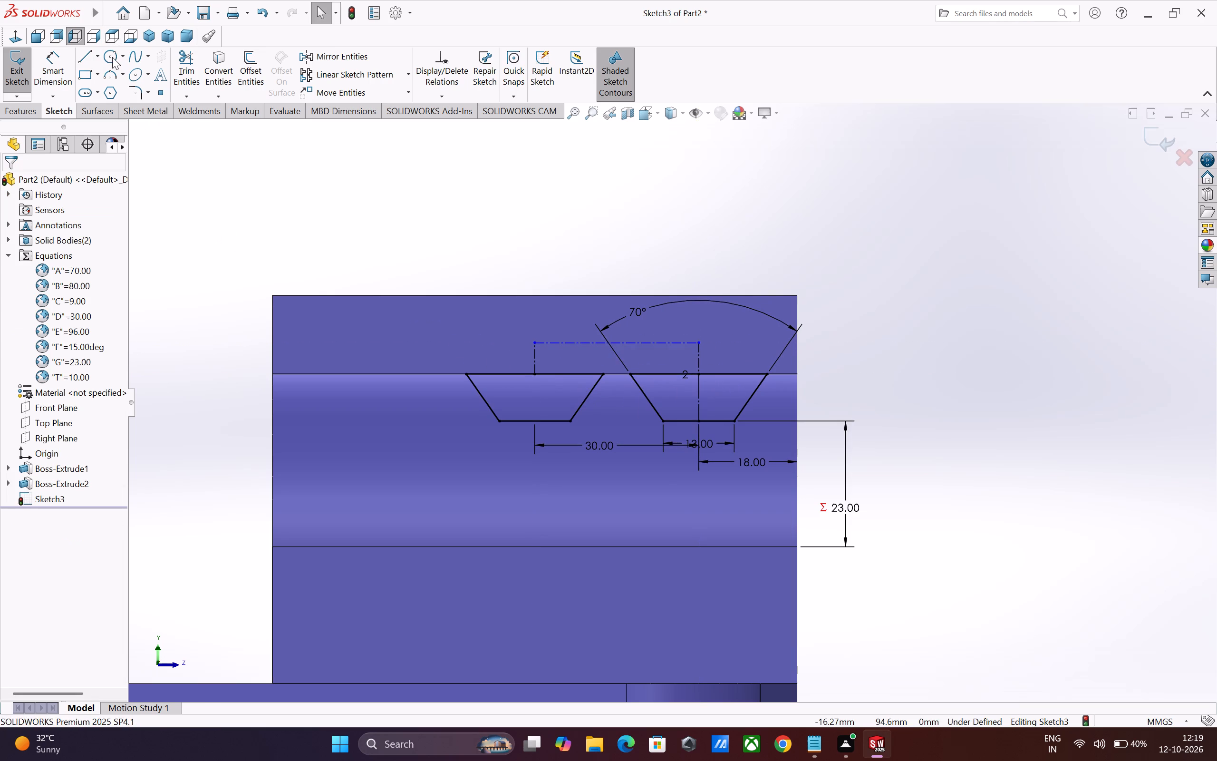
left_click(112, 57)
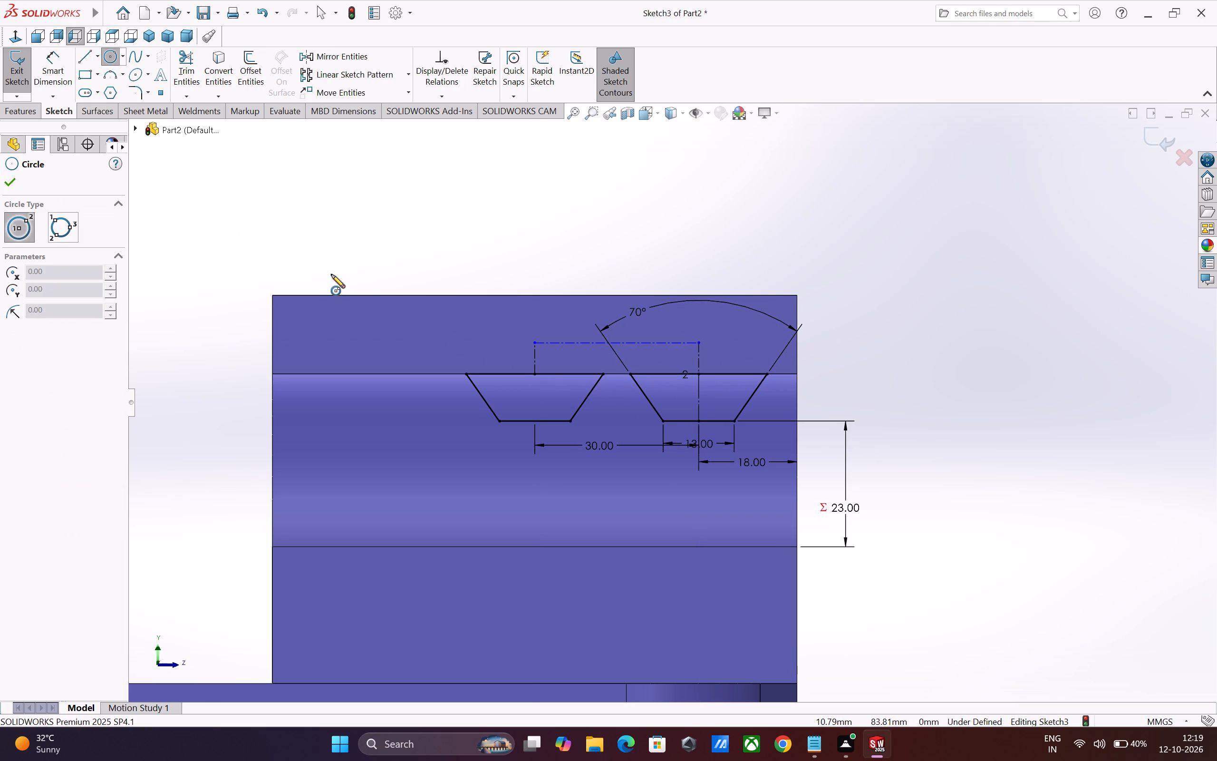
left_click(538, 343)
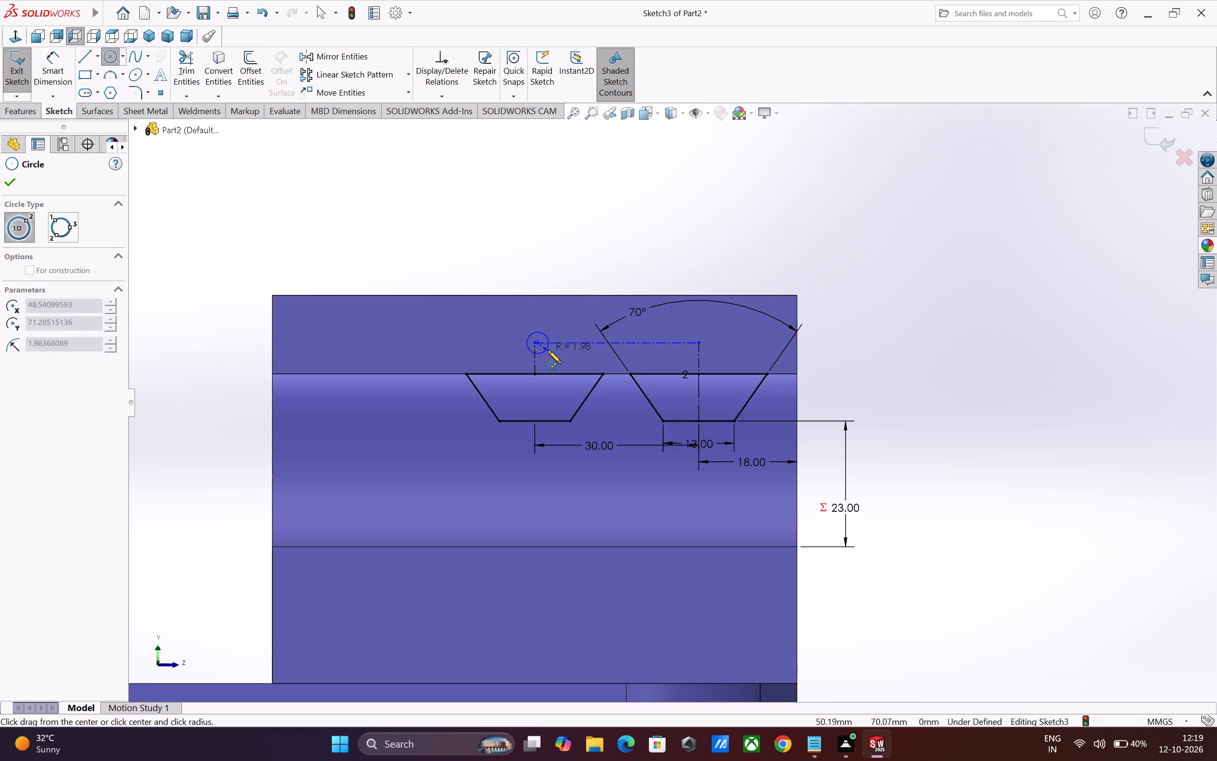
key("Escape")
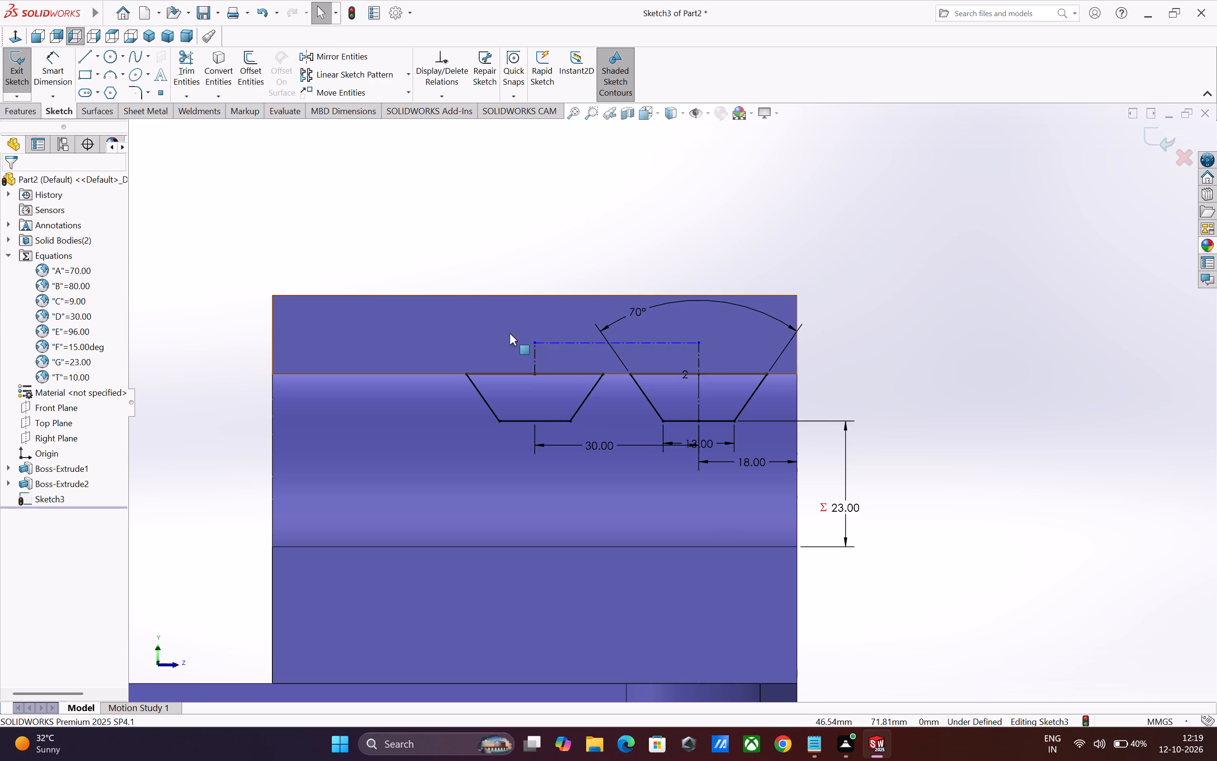
Sketch two circles centred on the construction path's upper corners, with radii of about 3.4 mm and 3.3 mm.
left_click(108, 54)
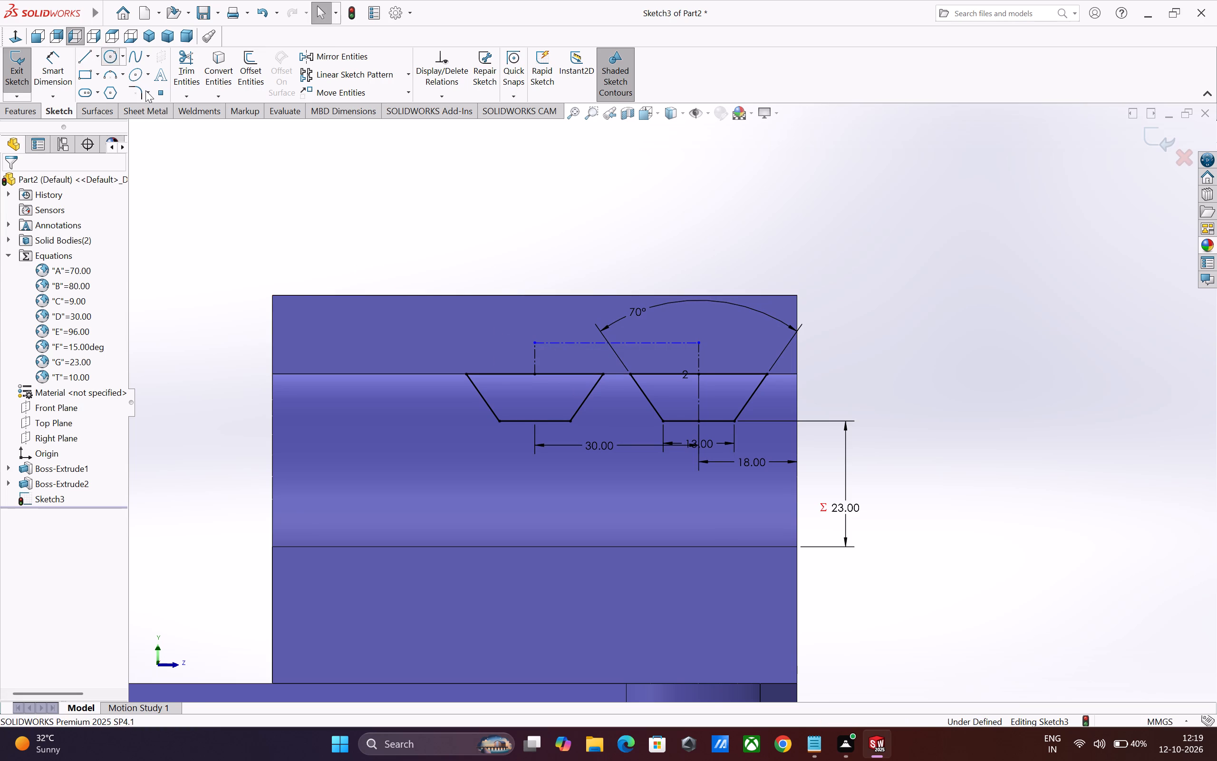
left_click(536, 342)
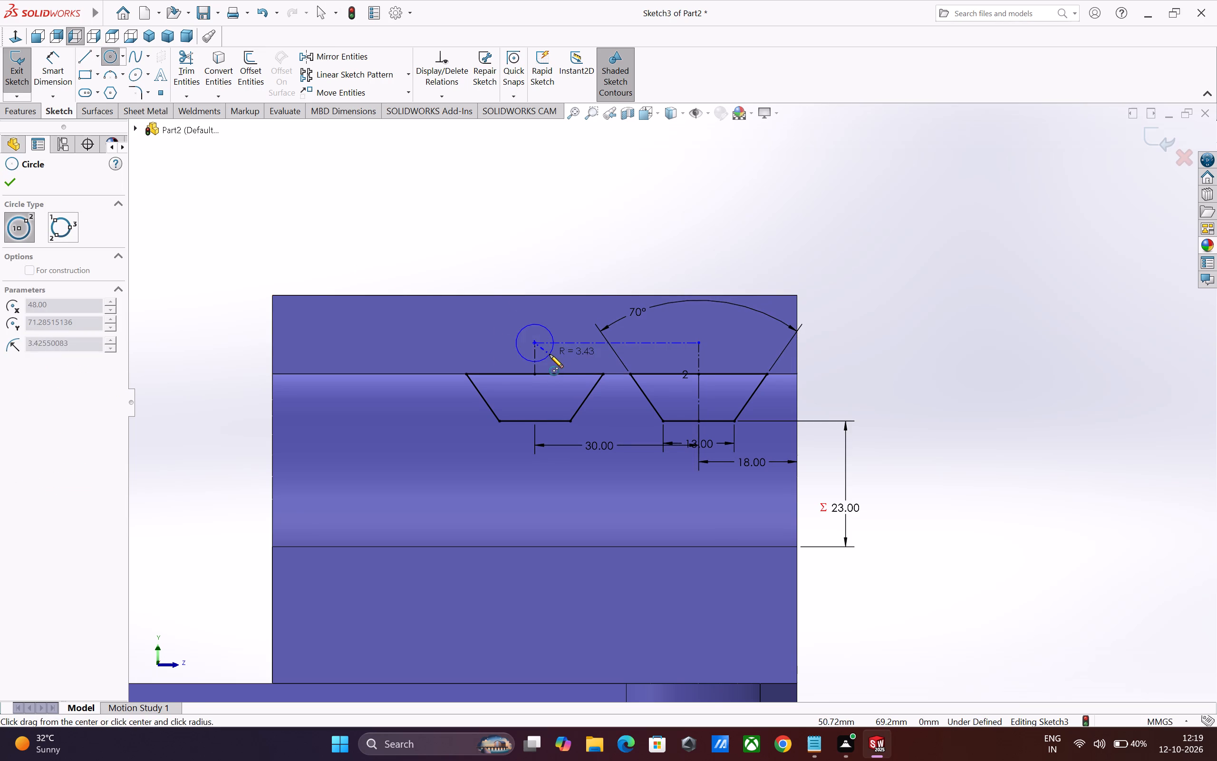
left_click(550, 354)
left_click(699, 343)
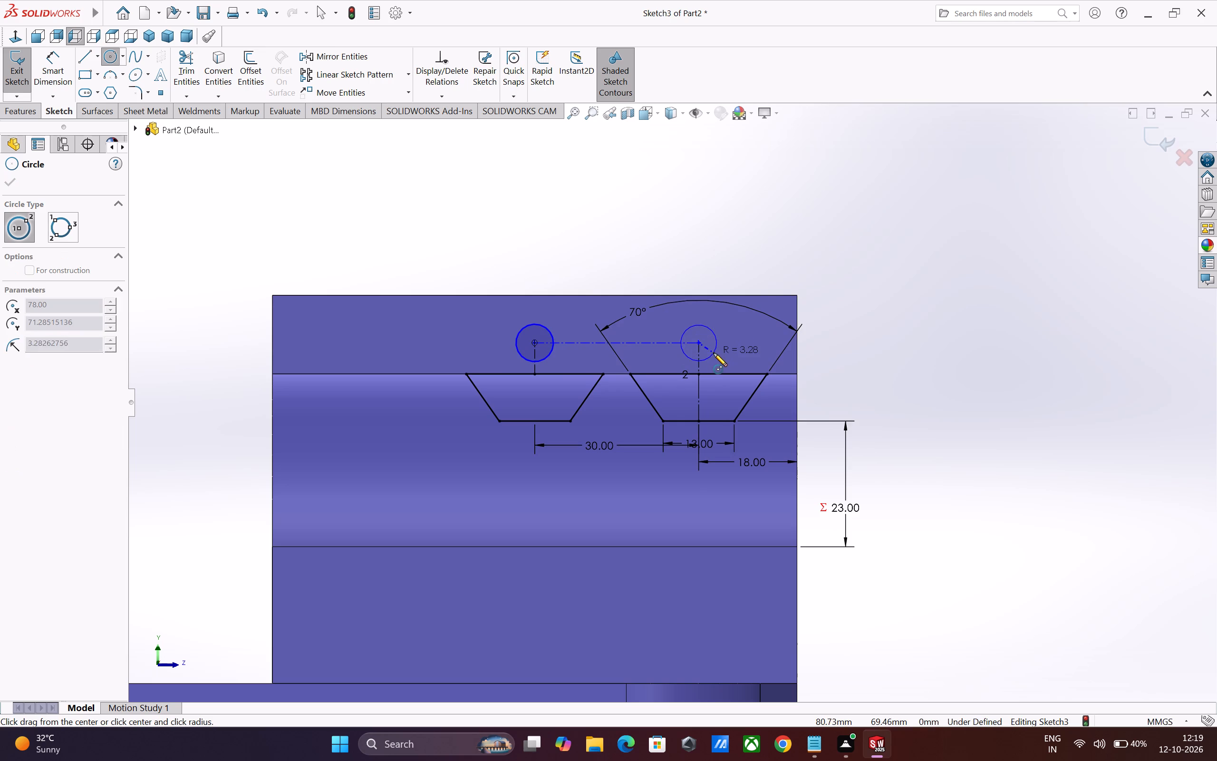
left_click(714, 353)
key("Escape")
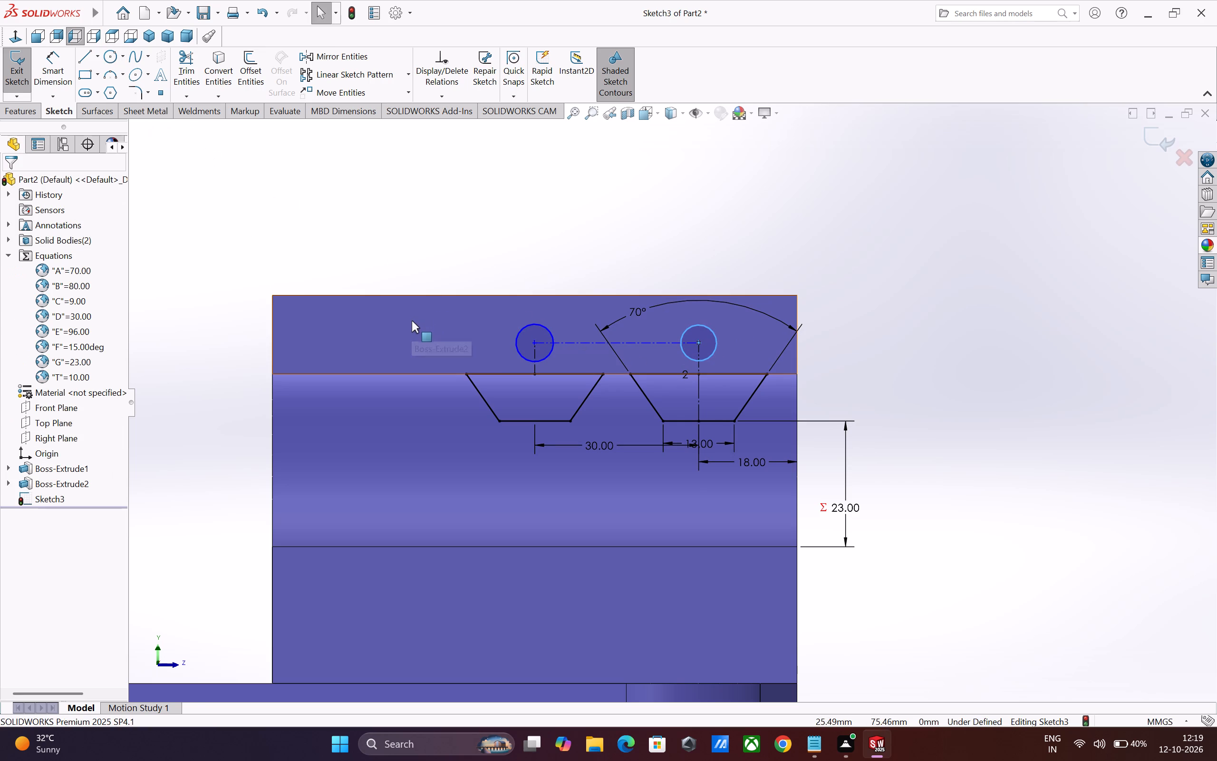
Add an Equal relation between the two circles.
left_click(548, 354)
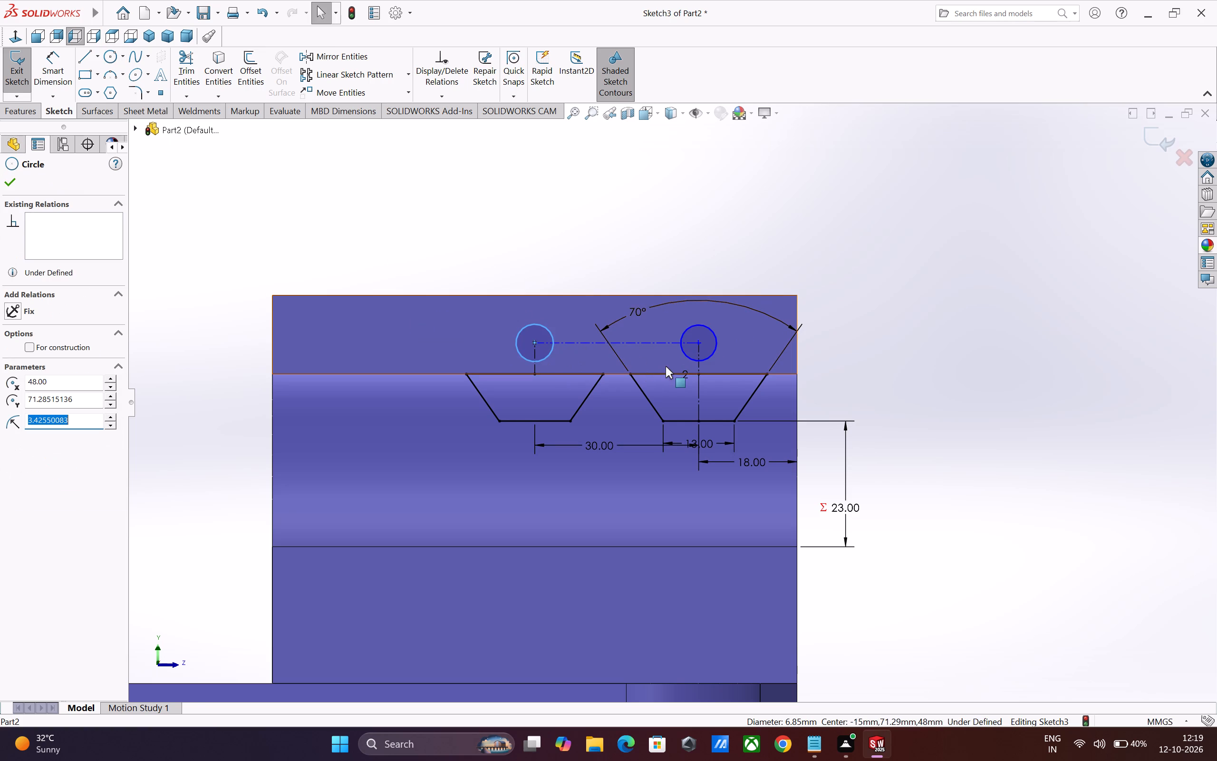
left_click(687, 354, "ctrl")
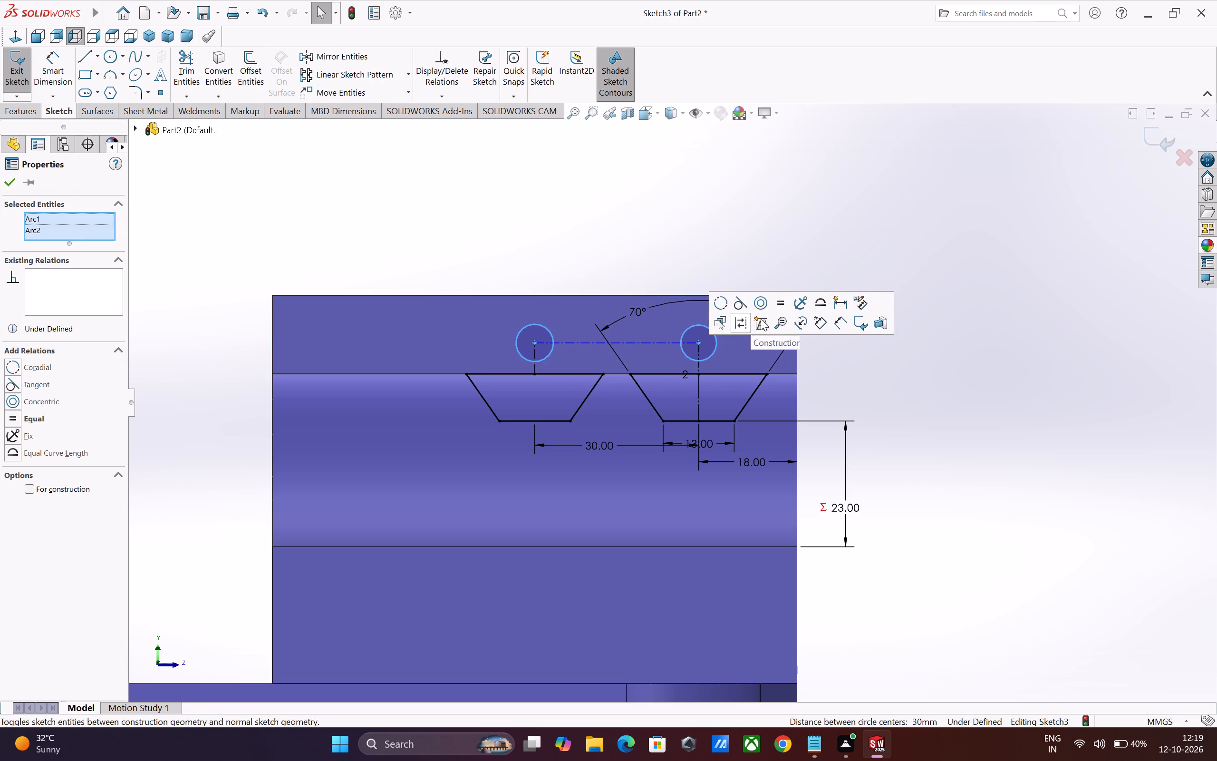
left_click(782, 305)
left_click(618, 261)
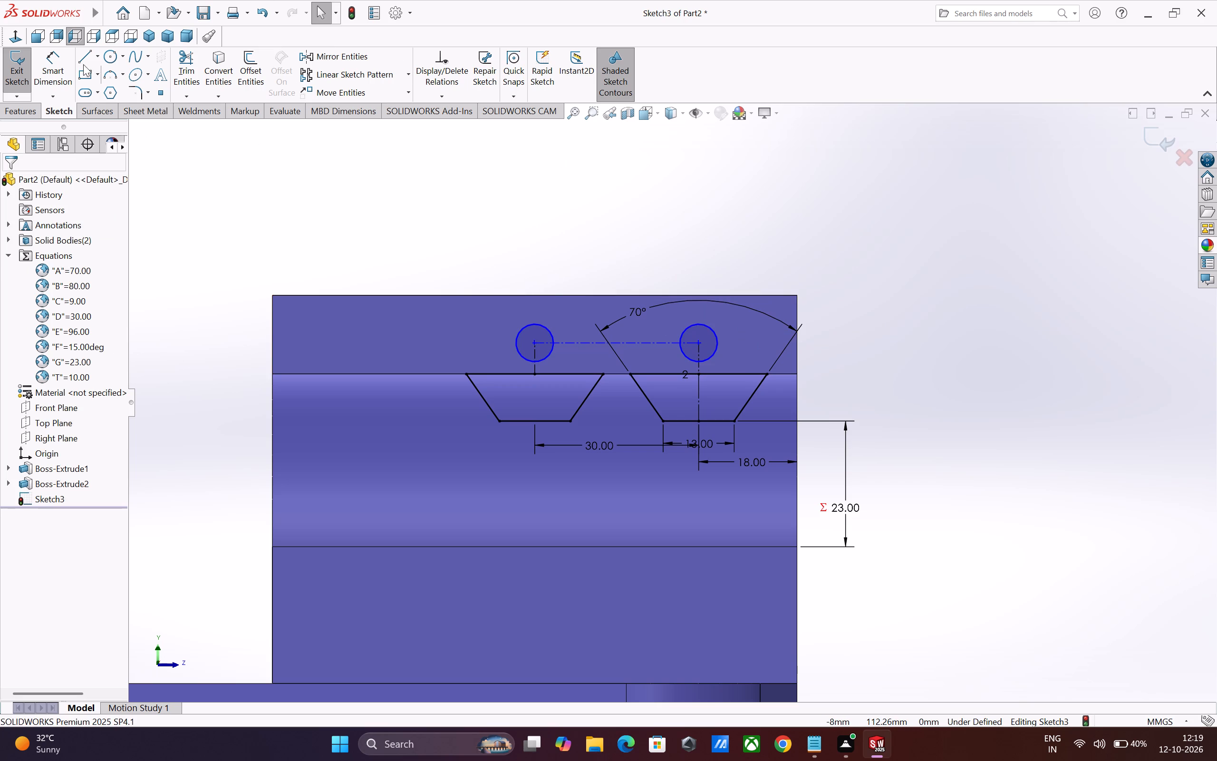
Dimension the diameter of the circle above the patterned trapezoid as 12 mm.
left_click(48, 62)
left_click(541, 326)
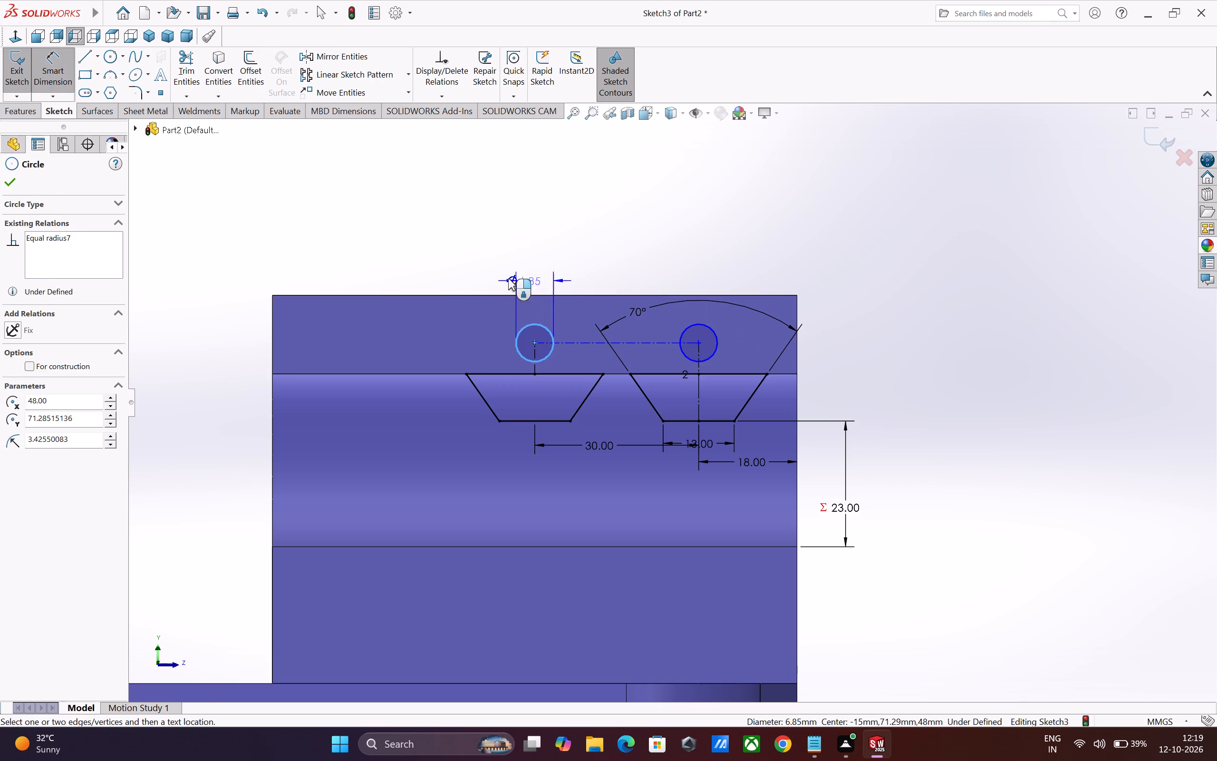
left_click(462, 272)
type("12")
key("Return")
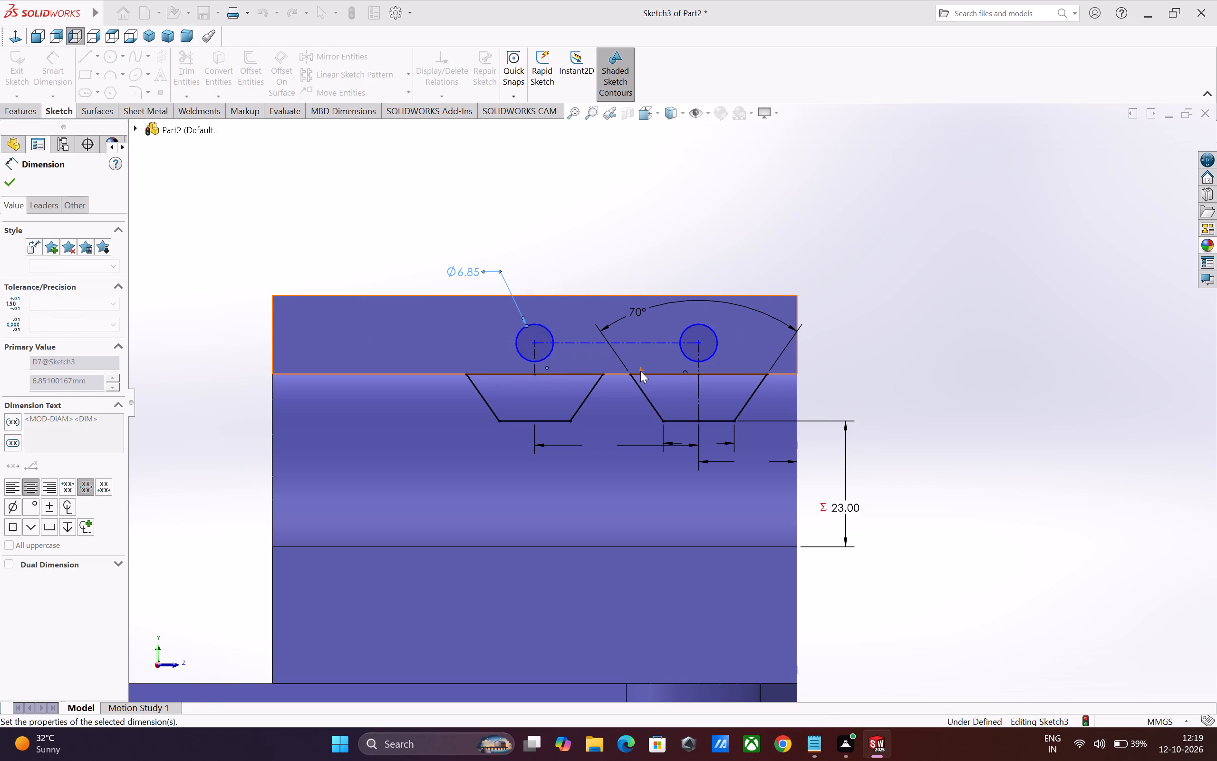
Dimension the original trapezoid's circle centre 10 mm vertically from the body's top edge.
left_click(699, 343)
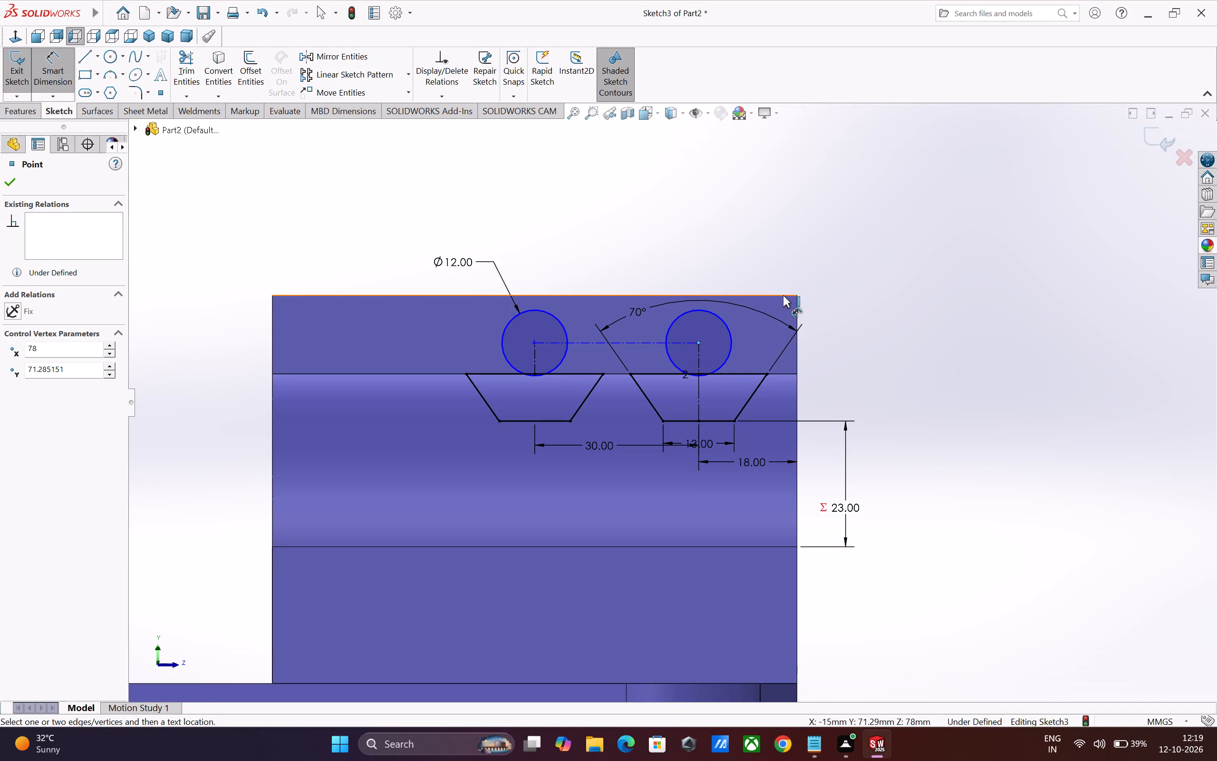
left_click(783, 295)
left_click(817, 316)
type("10")
key("Return")
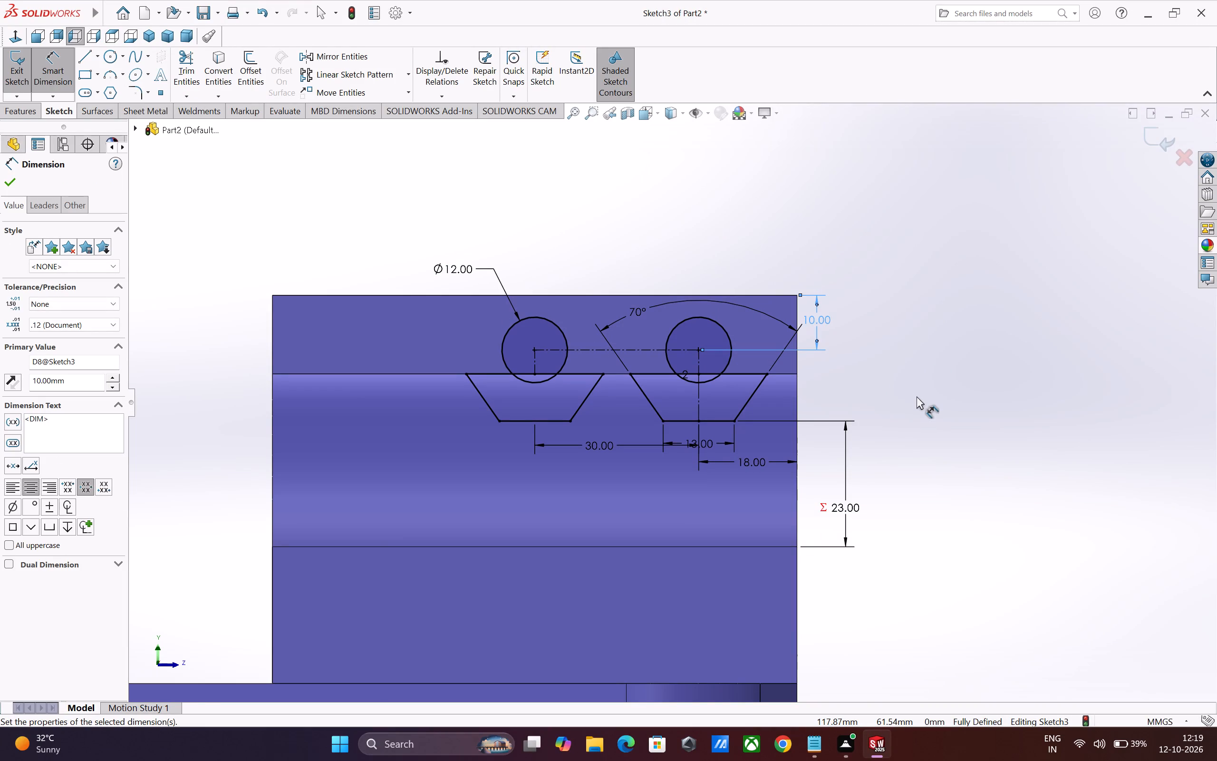
left_click(902, 378)
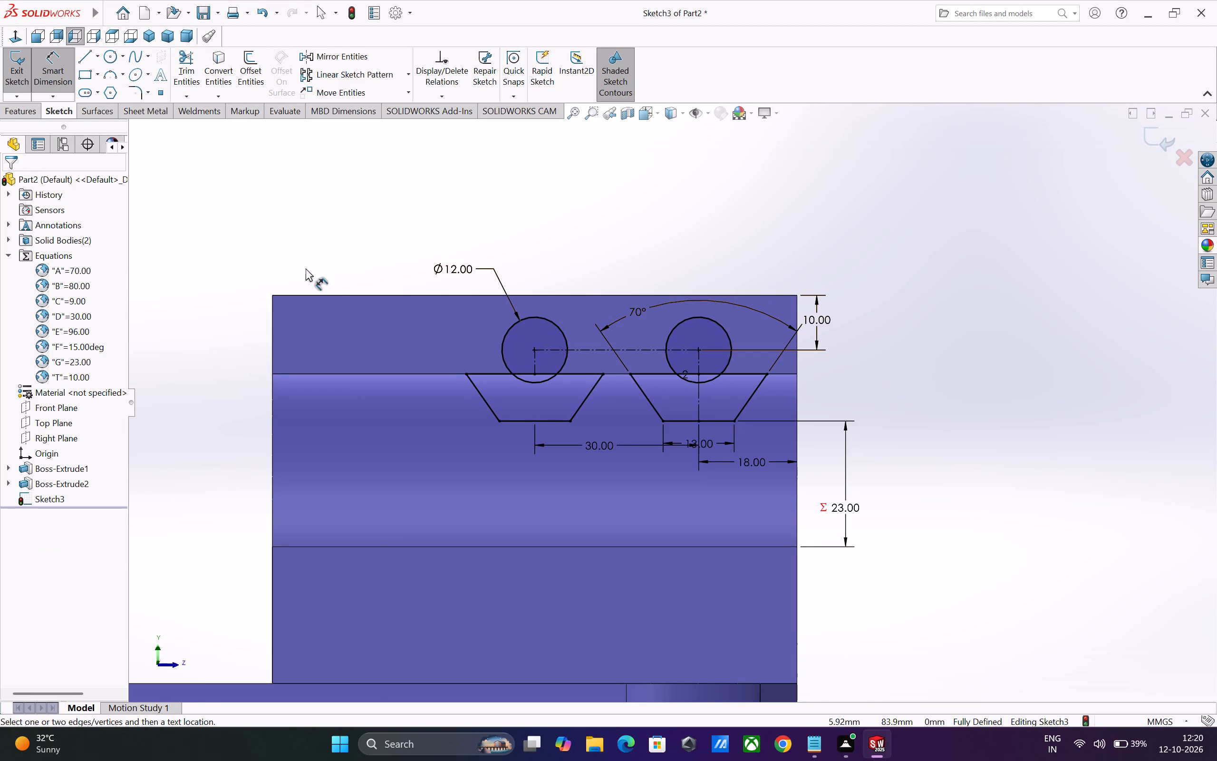
Start an Extruded Cut from the sketch with Direction 1 set to Through All and reversed.
left_click(18, 110)
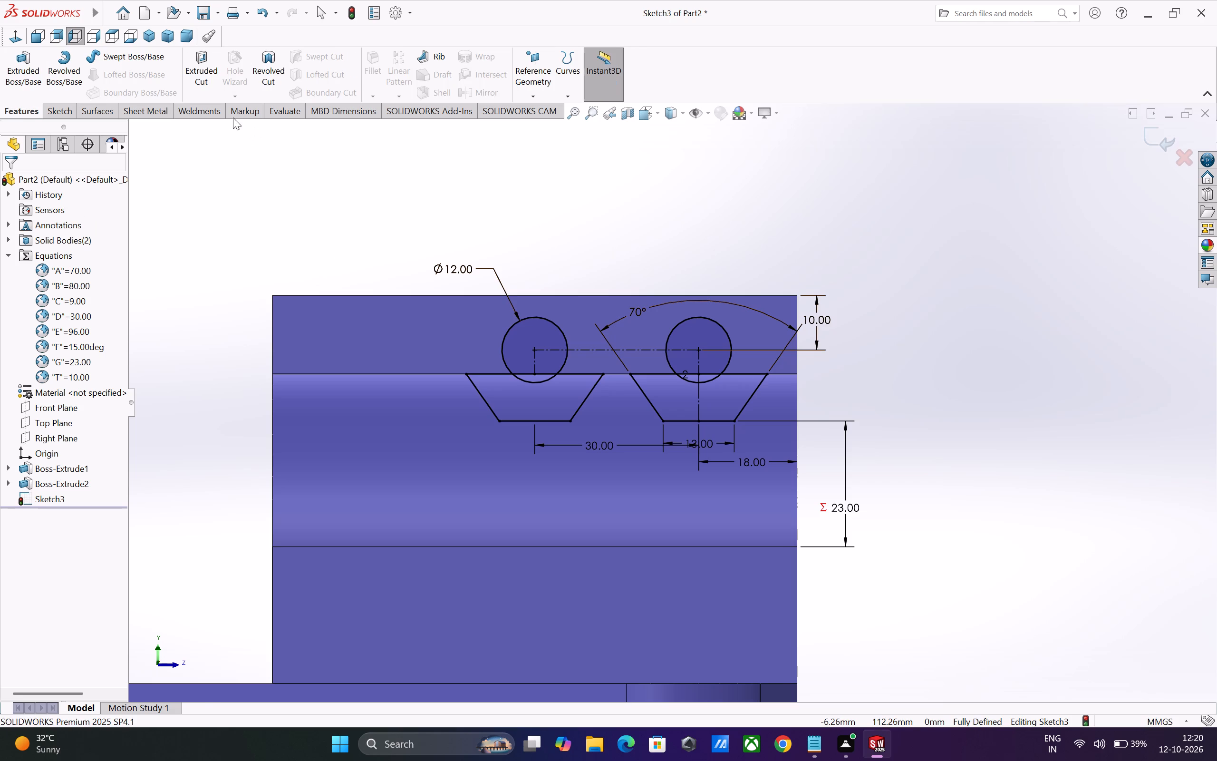
left_click(213, 77)
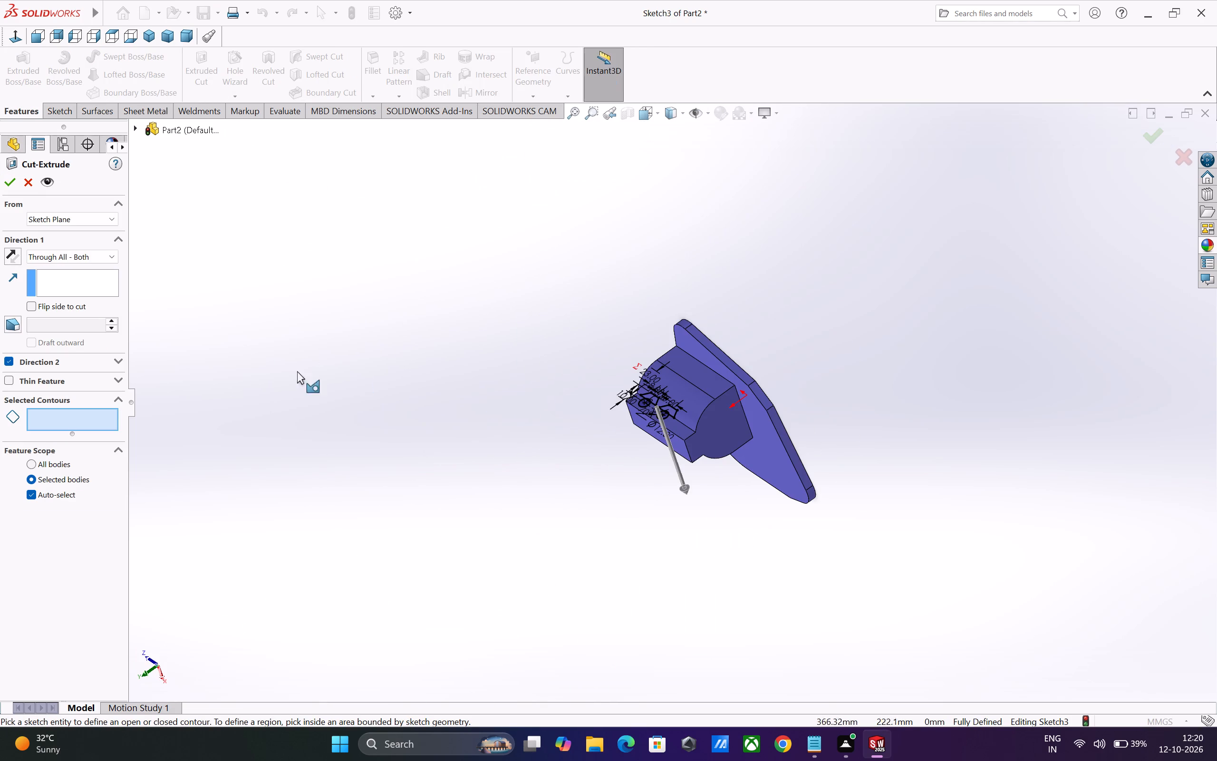
left_click(73, 254)
left_click(86, 276)
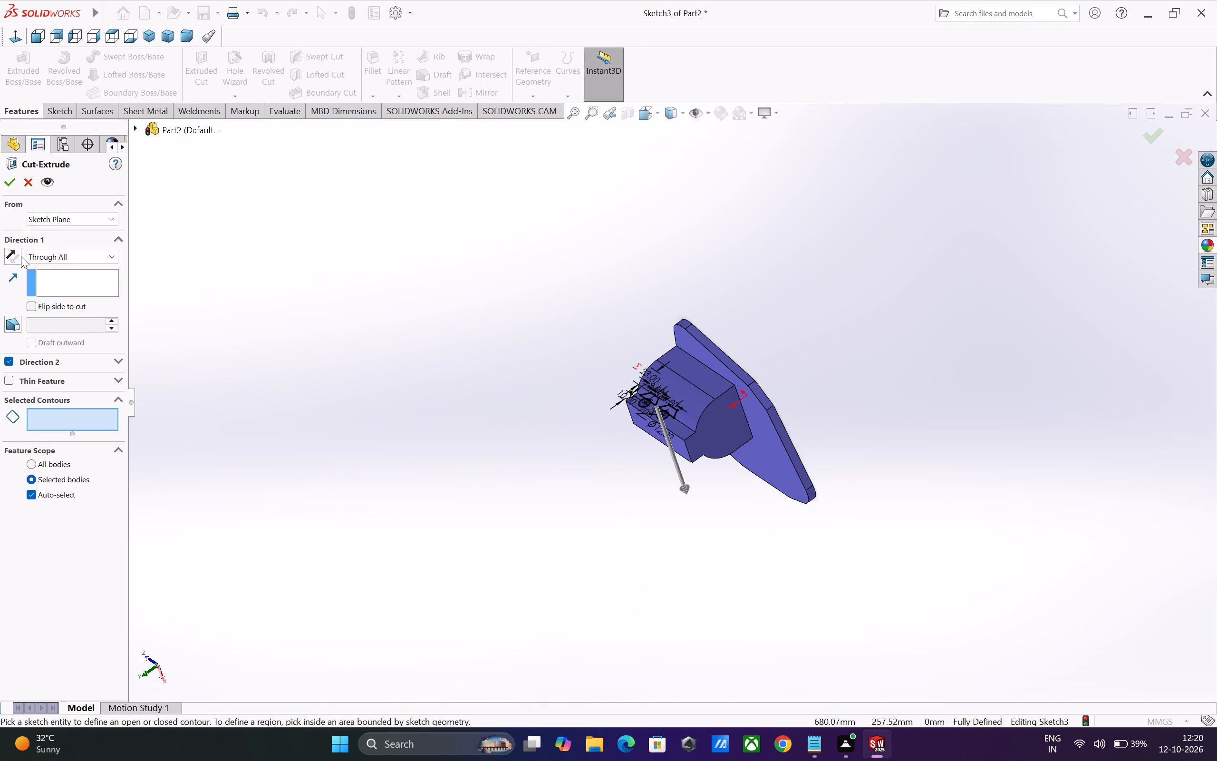
left_click(17, 254)
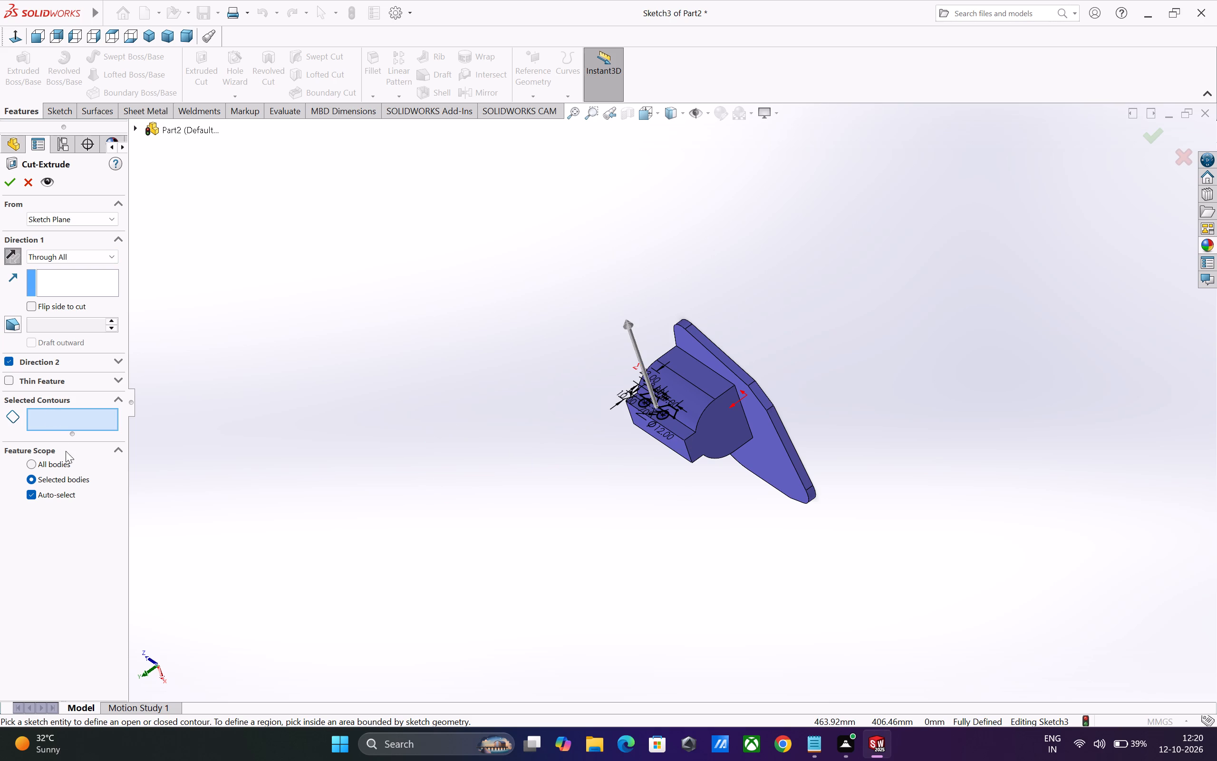
Select the two trapezoid contours as the regions for the cut.
left_click(67, 412)
scroll(676, 383, "down", 2)
middle_click_drag(768, 404, 701, 449)
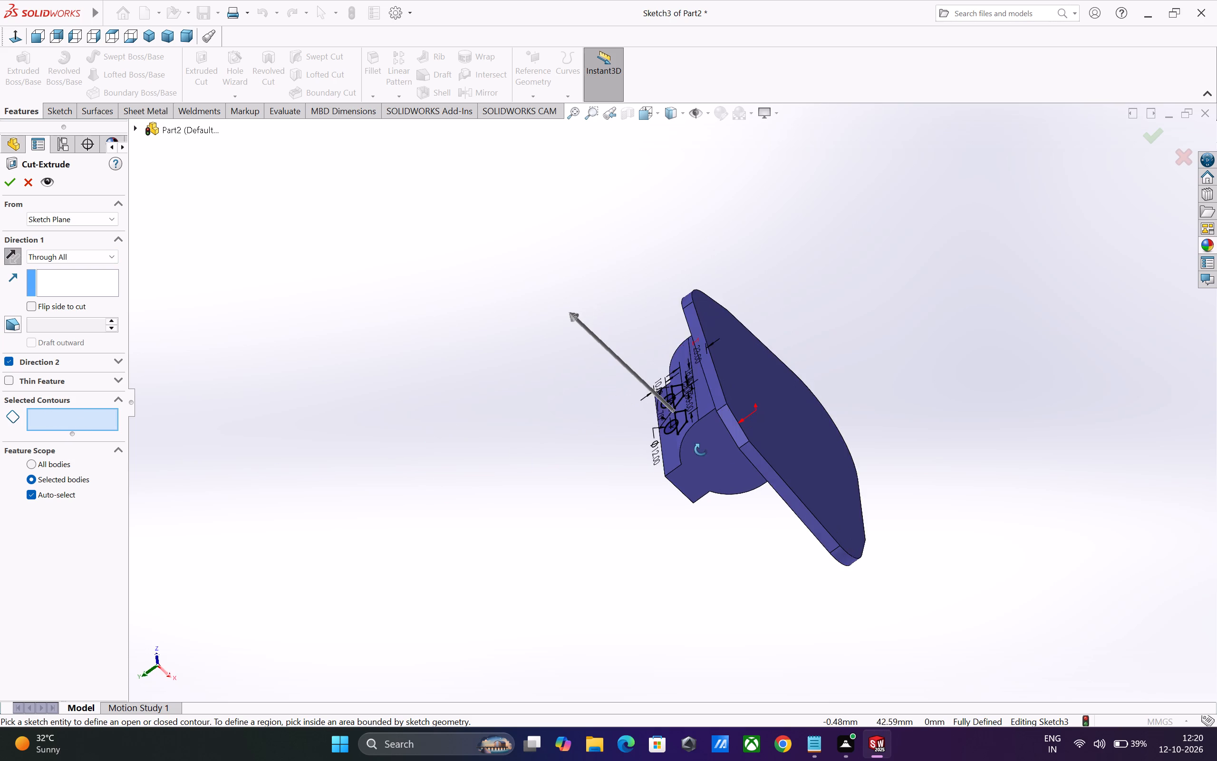
middle_click_drag(701, 449, 700, 450)
left_click(656, 110)
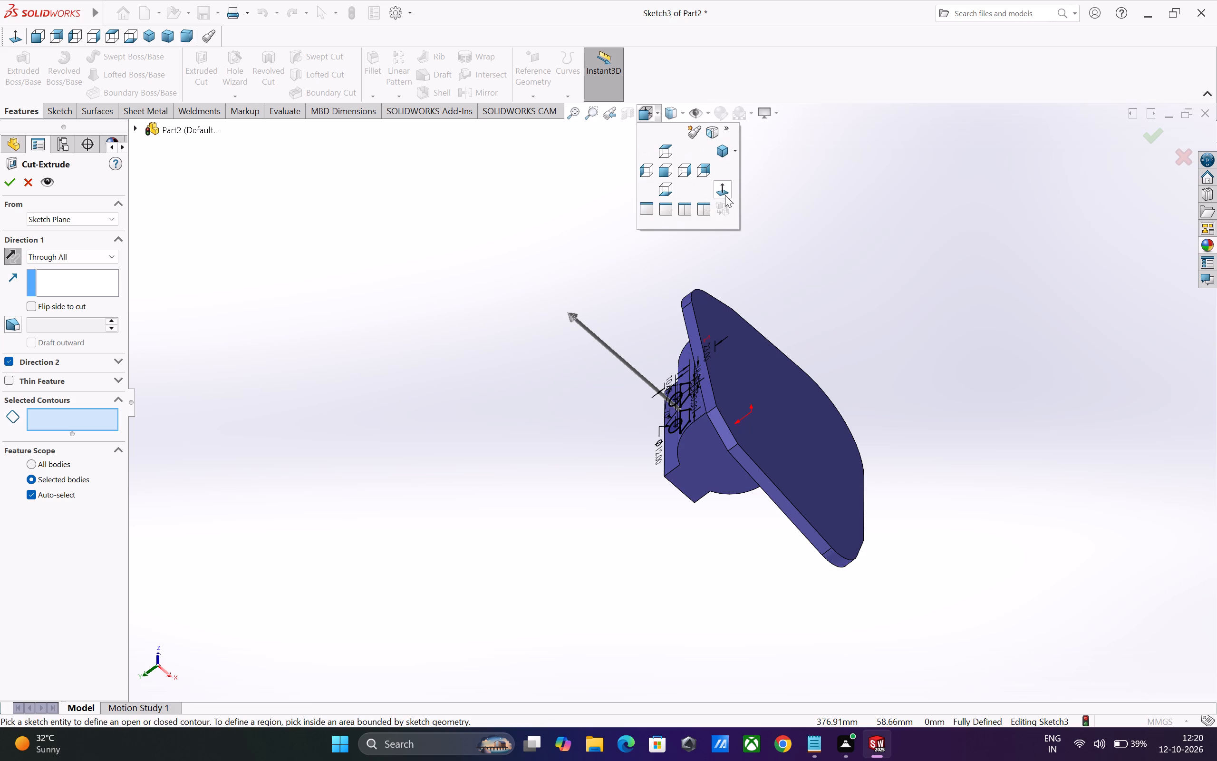
left_click(725, 195)
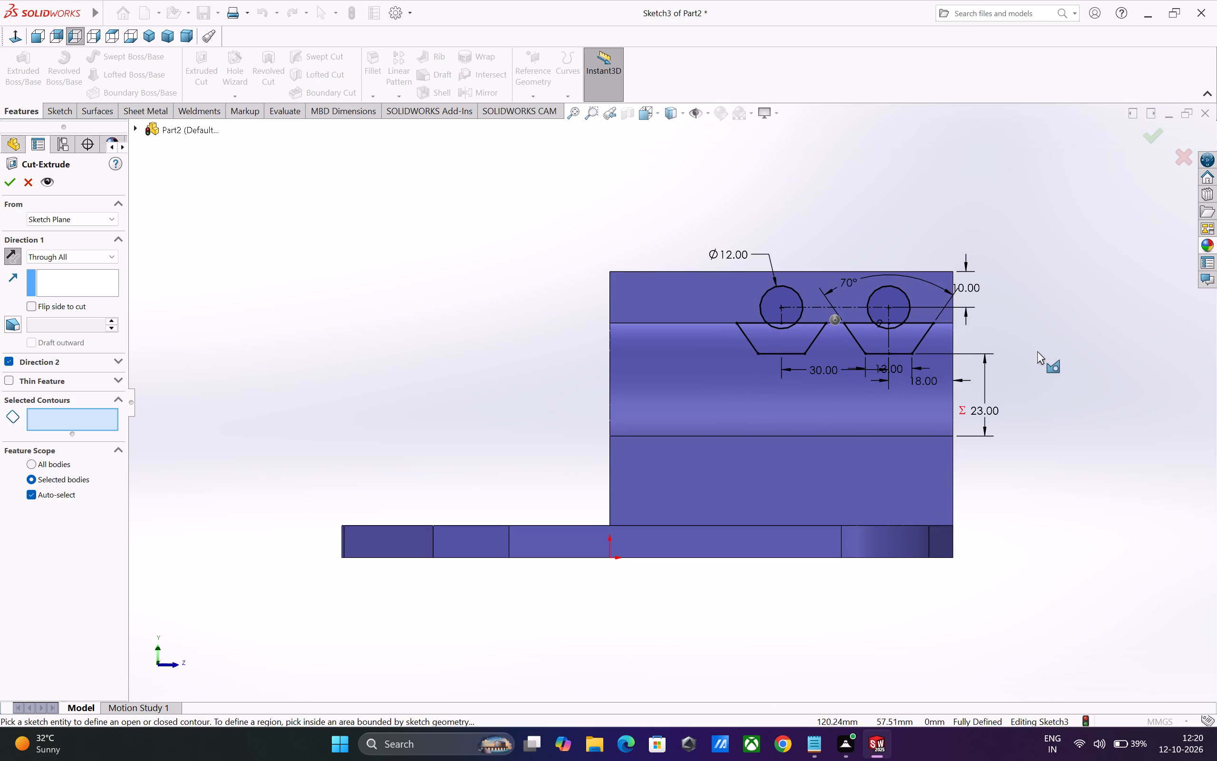
scroll(1000, 338, "down", 2)
scroll(947, 339, "down", 2)
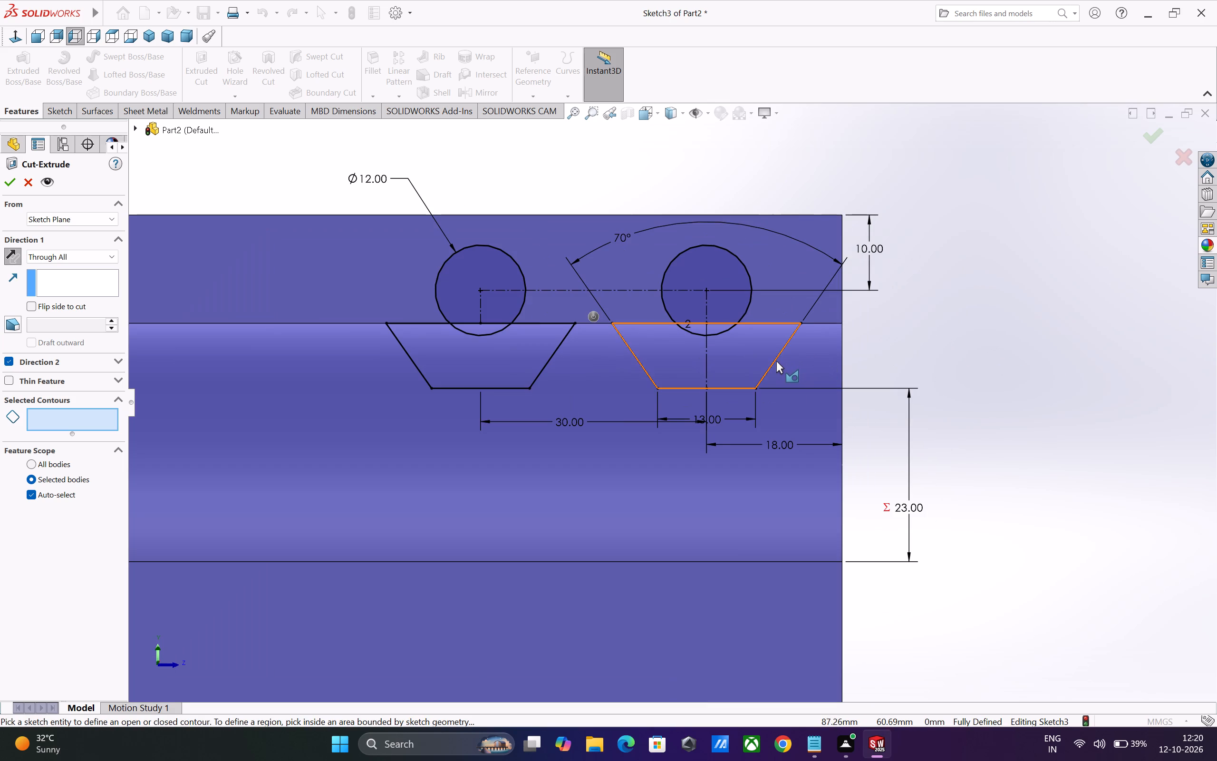
left_click(776, 361)
middle_click_drag(980, 378, 934, 406)
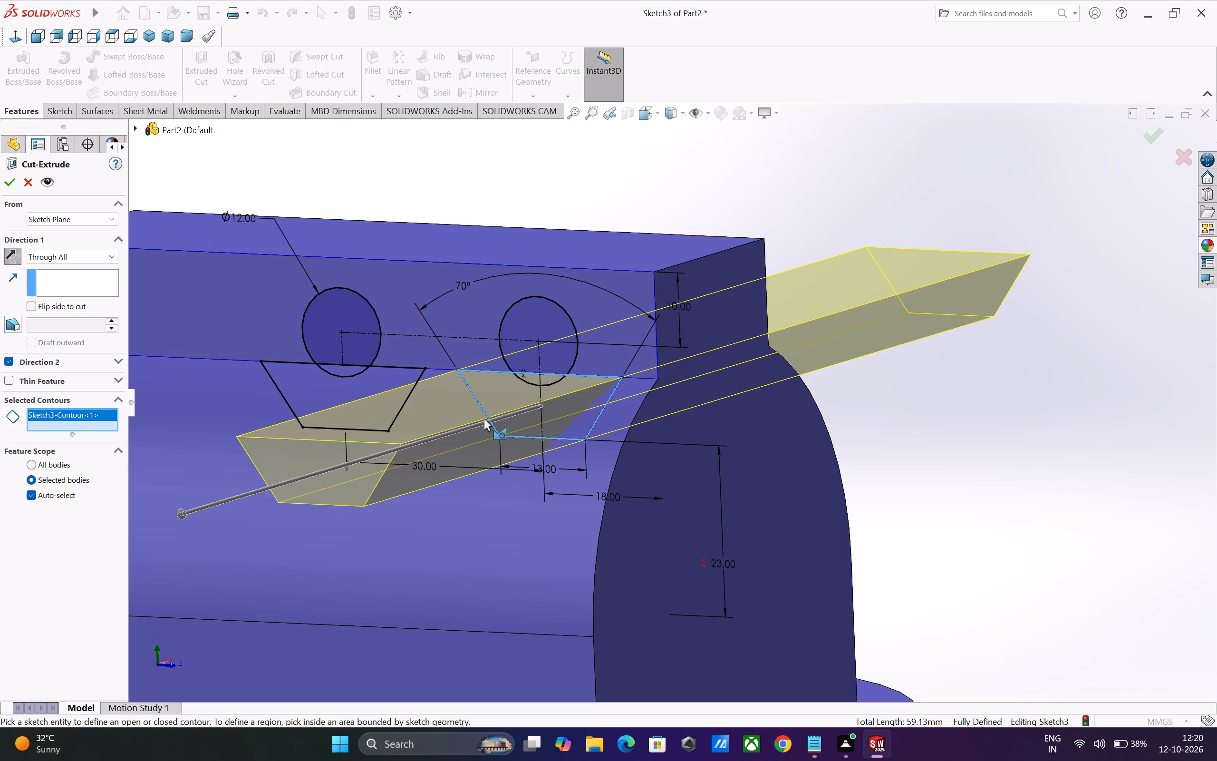
scroll(485, 417, "up", 2)
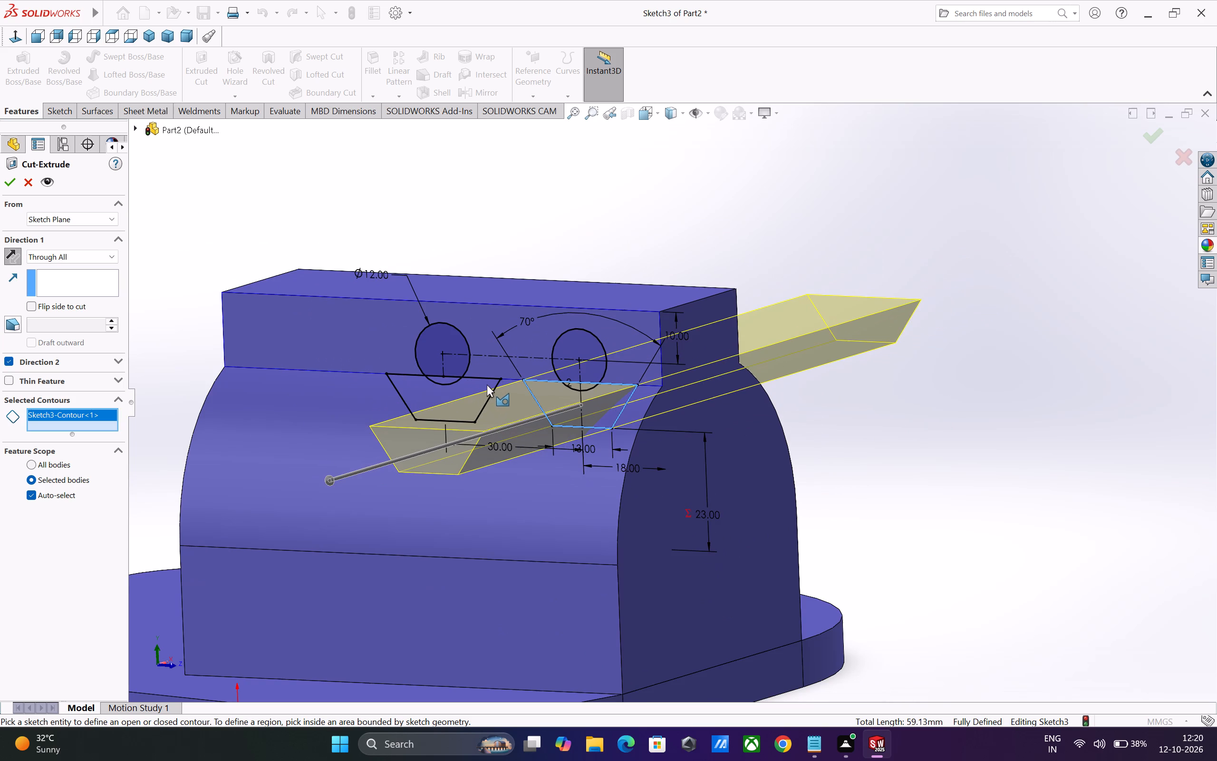
left_click(497, 381)
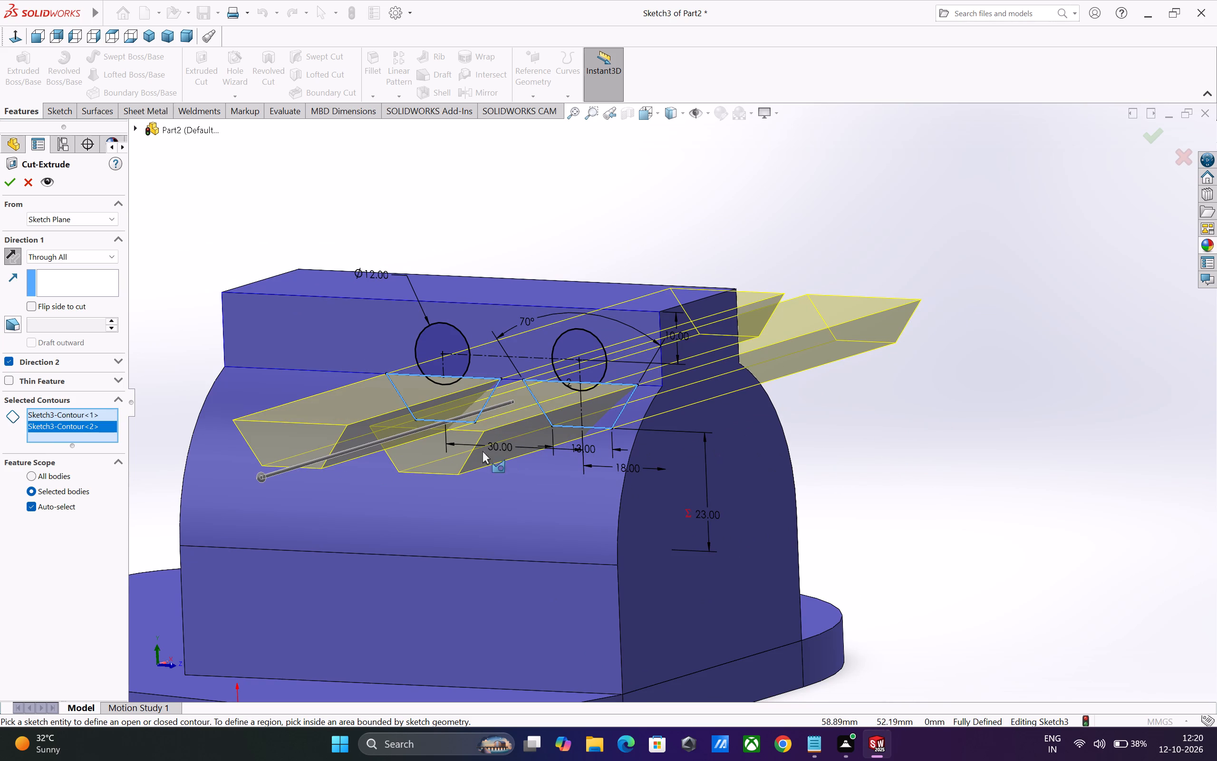
Set the trapezoid cut's Direction 1 to Up To Next, turn off Direction 2, and complete the cut.
left_click(65, 258)
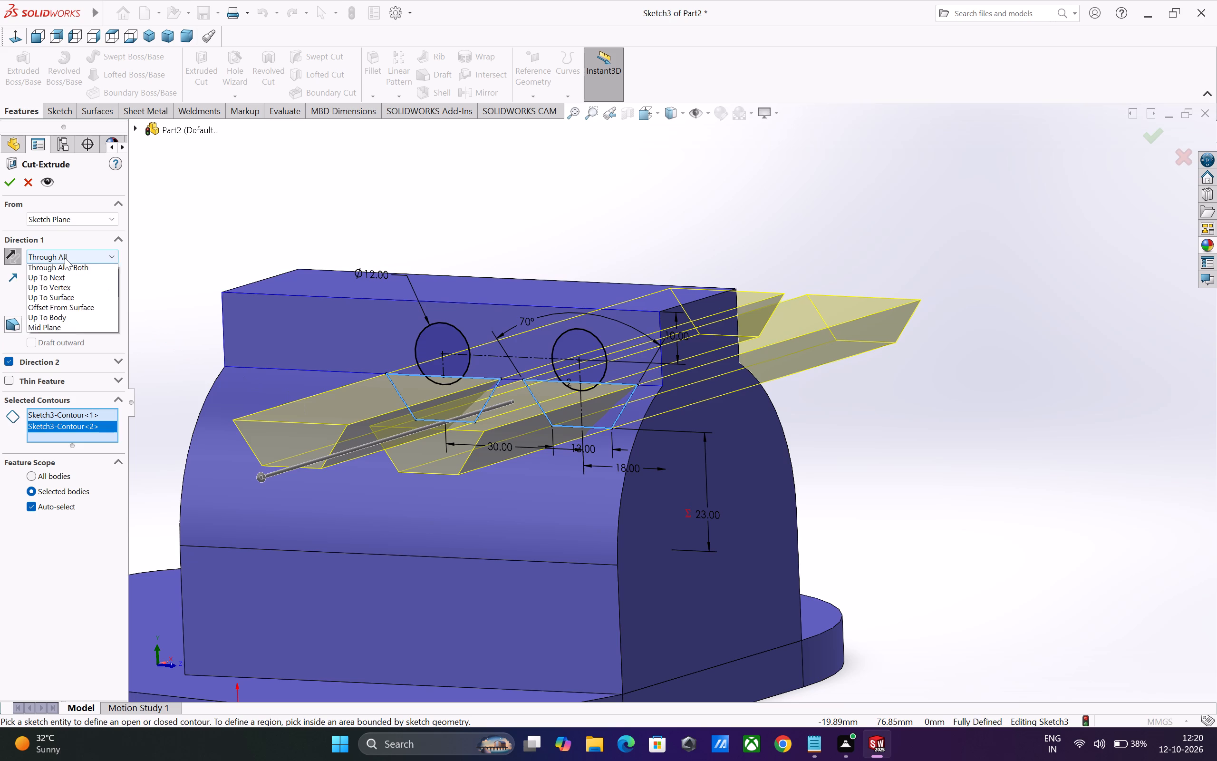
left_click(63, 296)
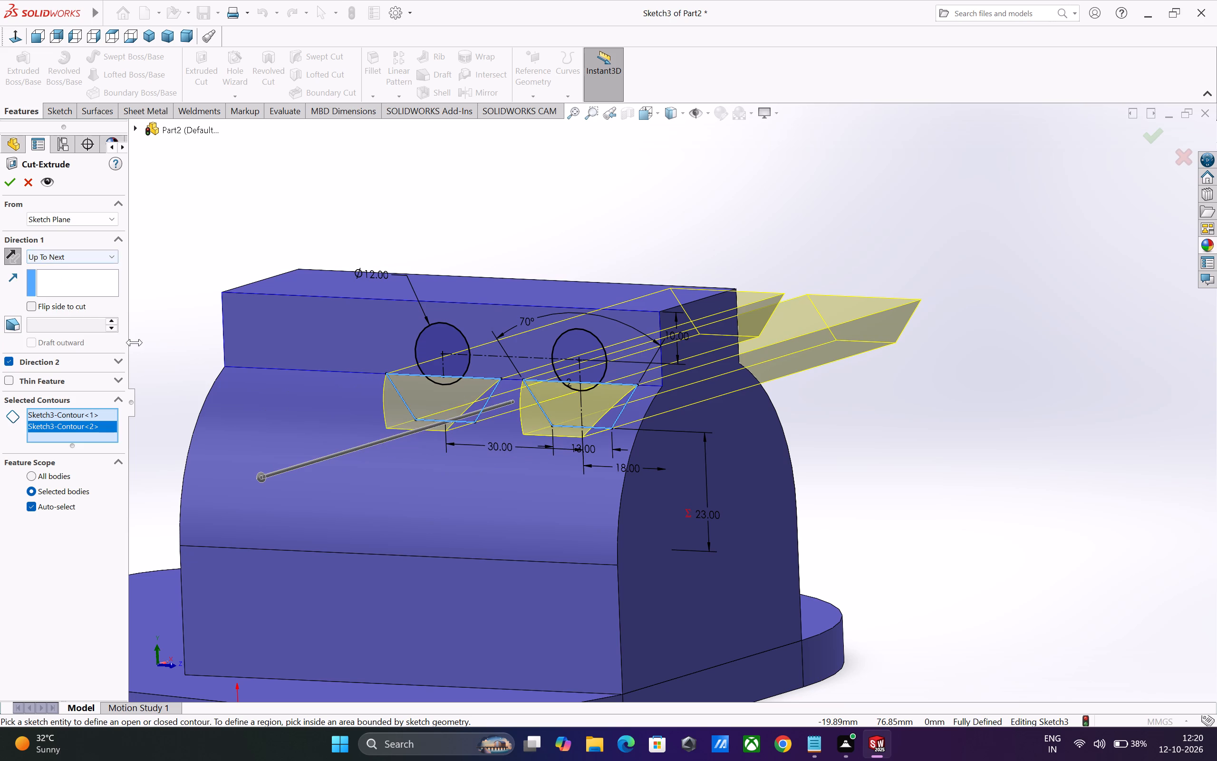
middle_click_drag(890, 455, 822, 480)
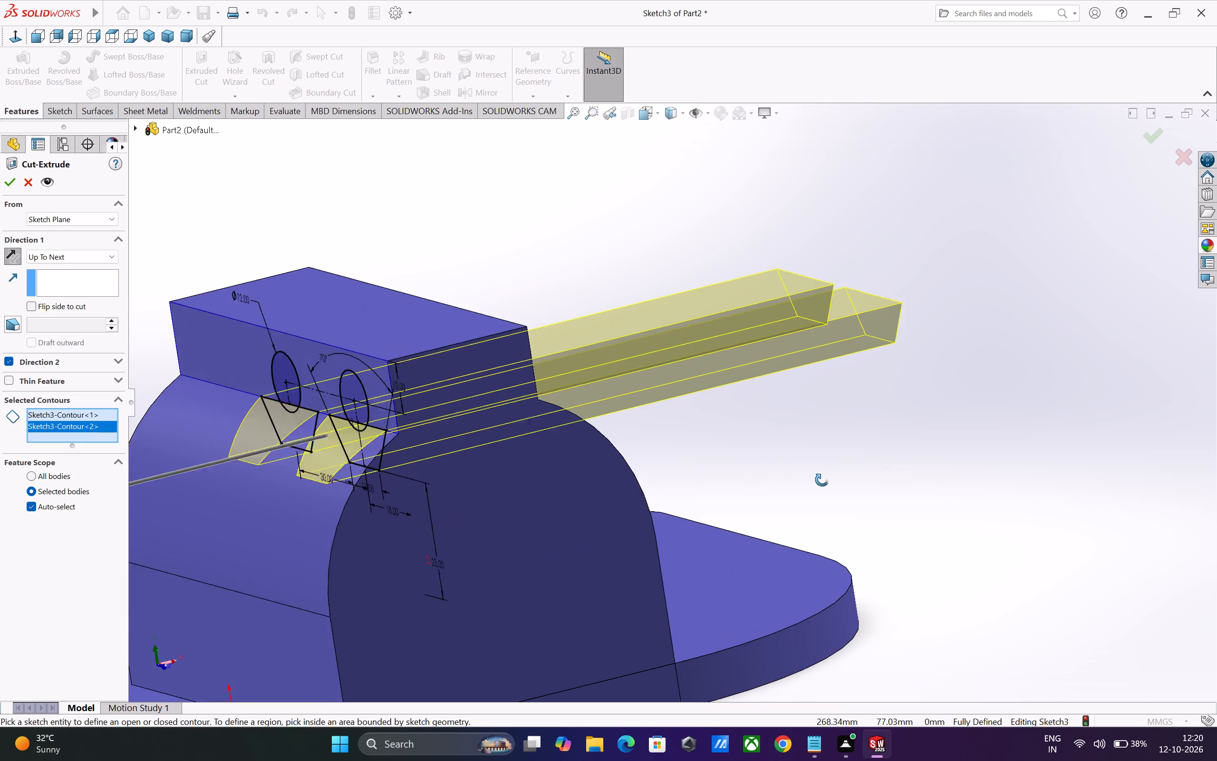
middle_click_drag(822, 480, 821, 480)
scroll(821, 480, "up", 1)
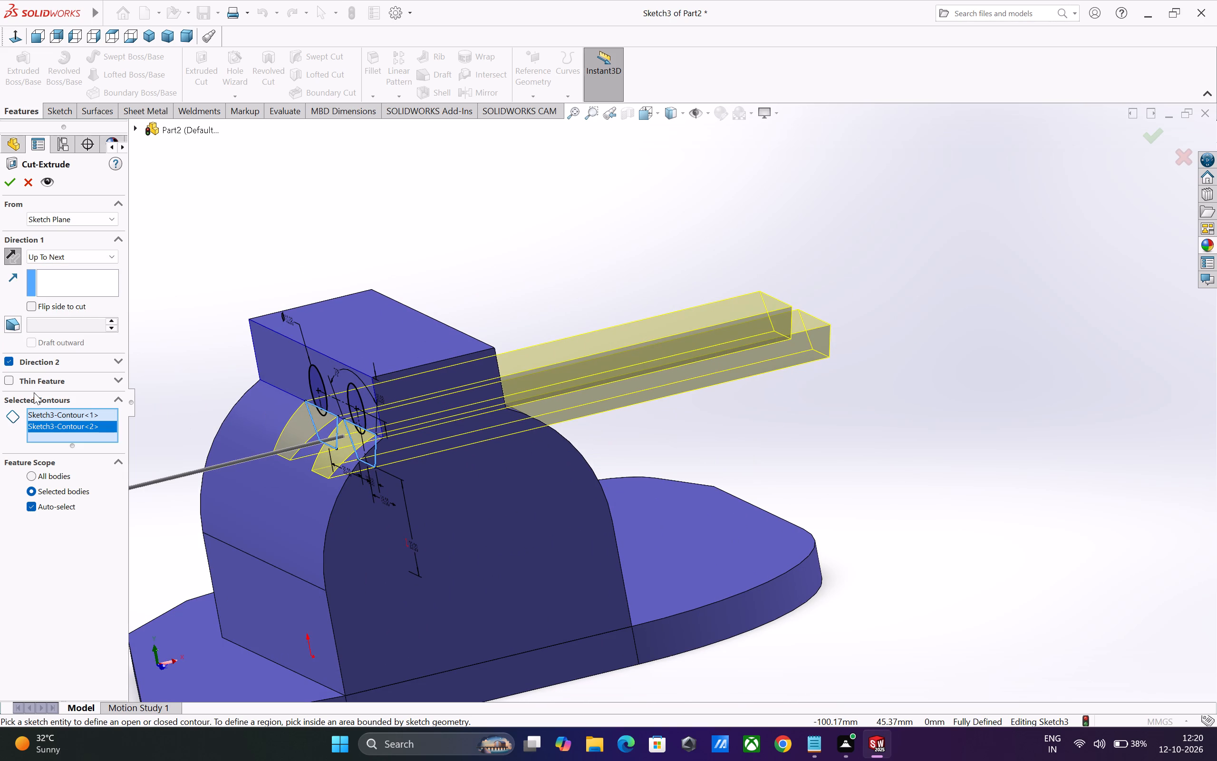
left_click(10, 363)
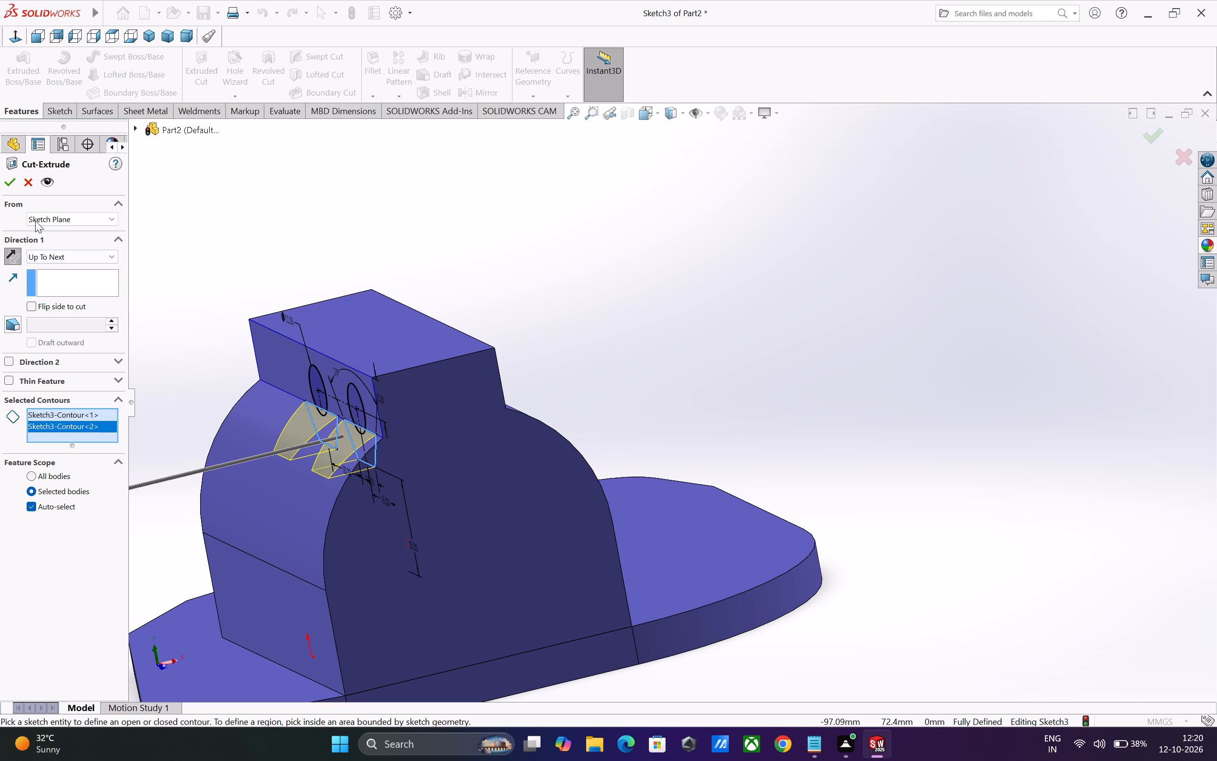
left_click(5, 182)
left_click(603, 327)
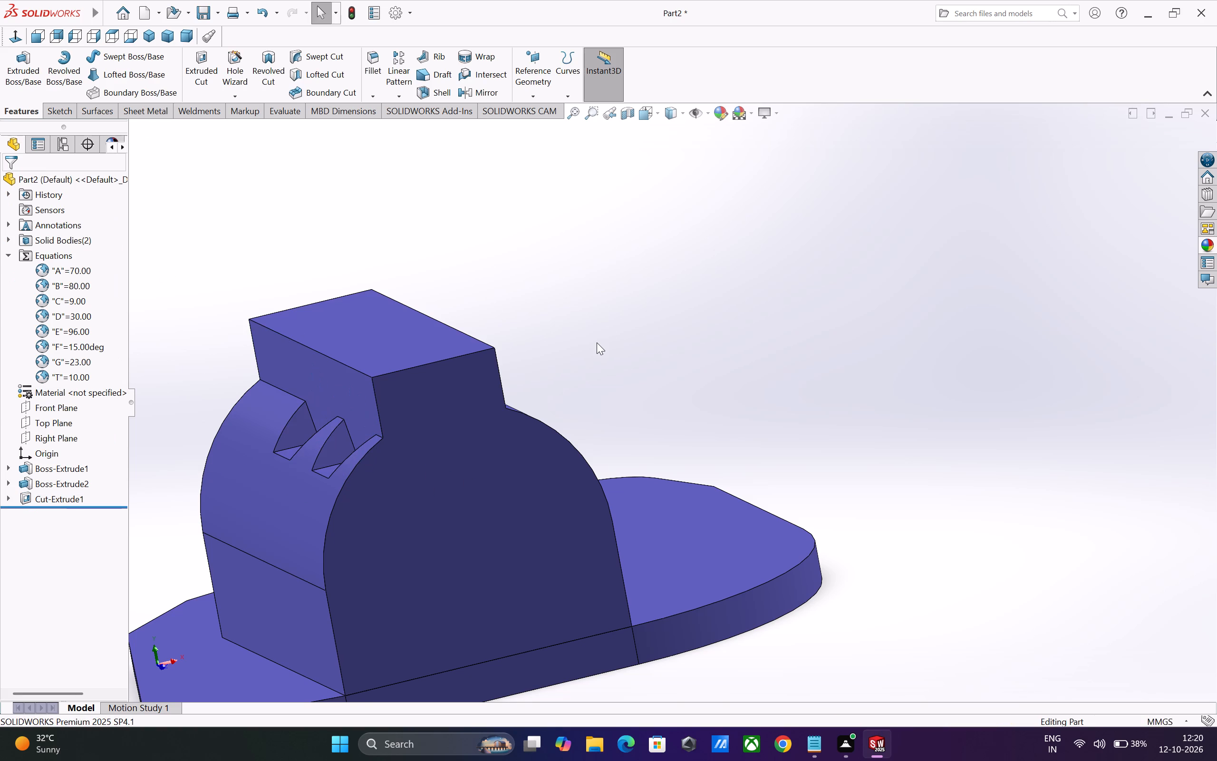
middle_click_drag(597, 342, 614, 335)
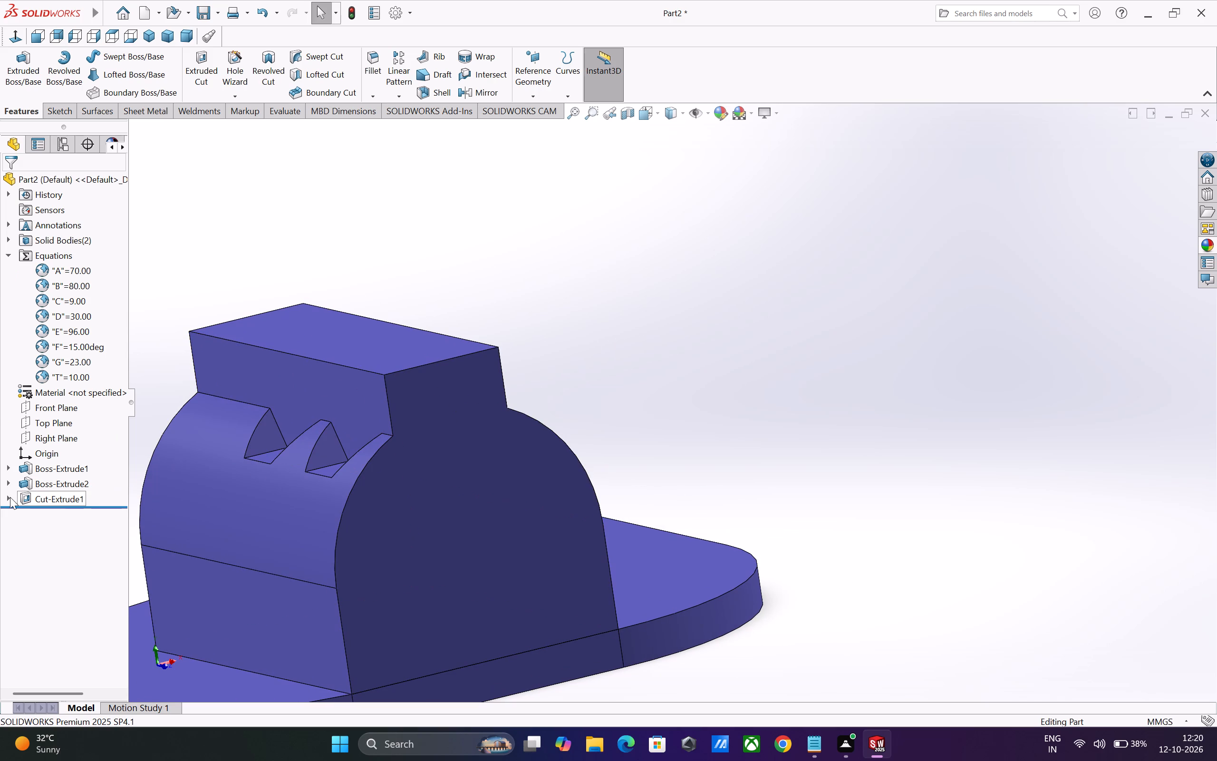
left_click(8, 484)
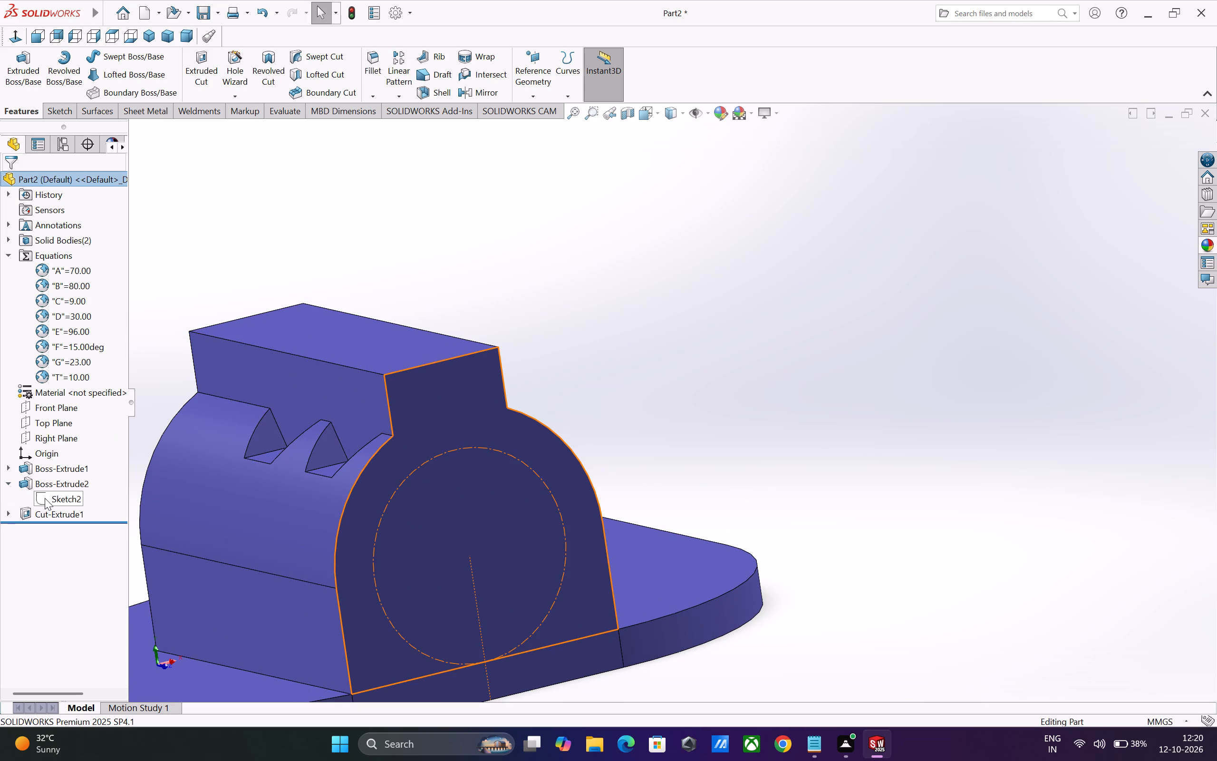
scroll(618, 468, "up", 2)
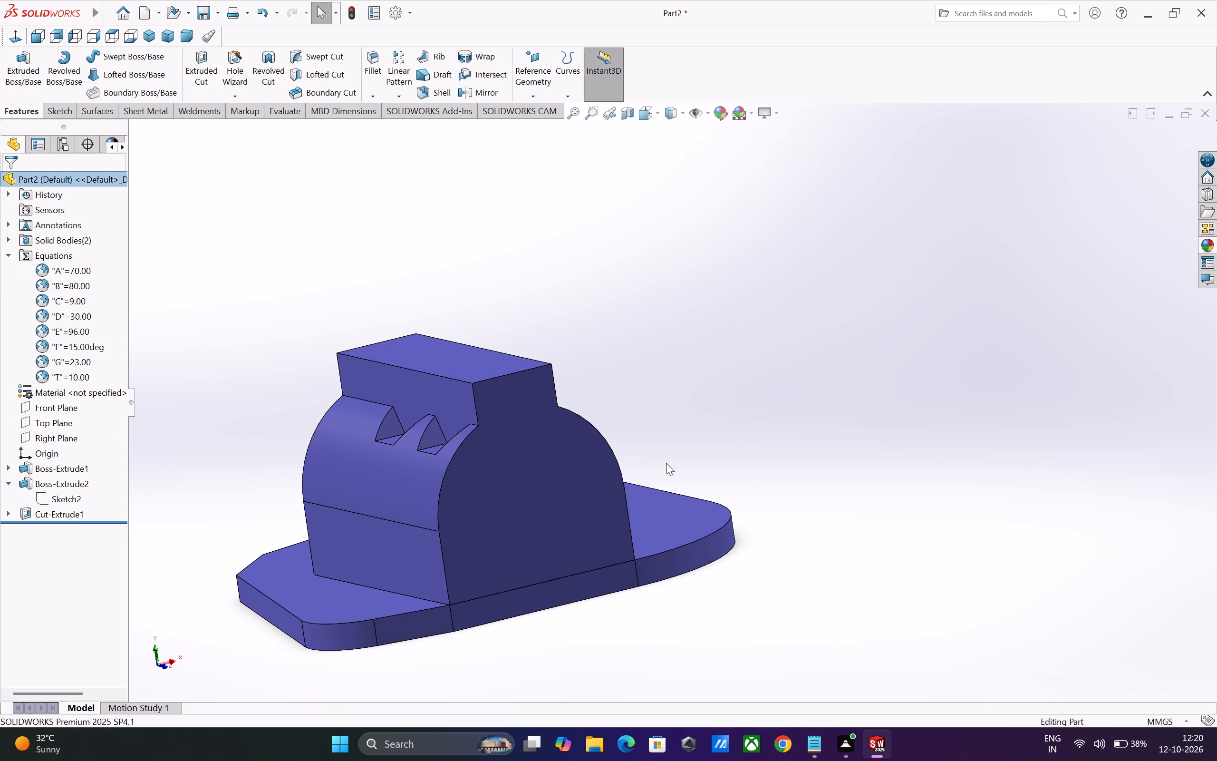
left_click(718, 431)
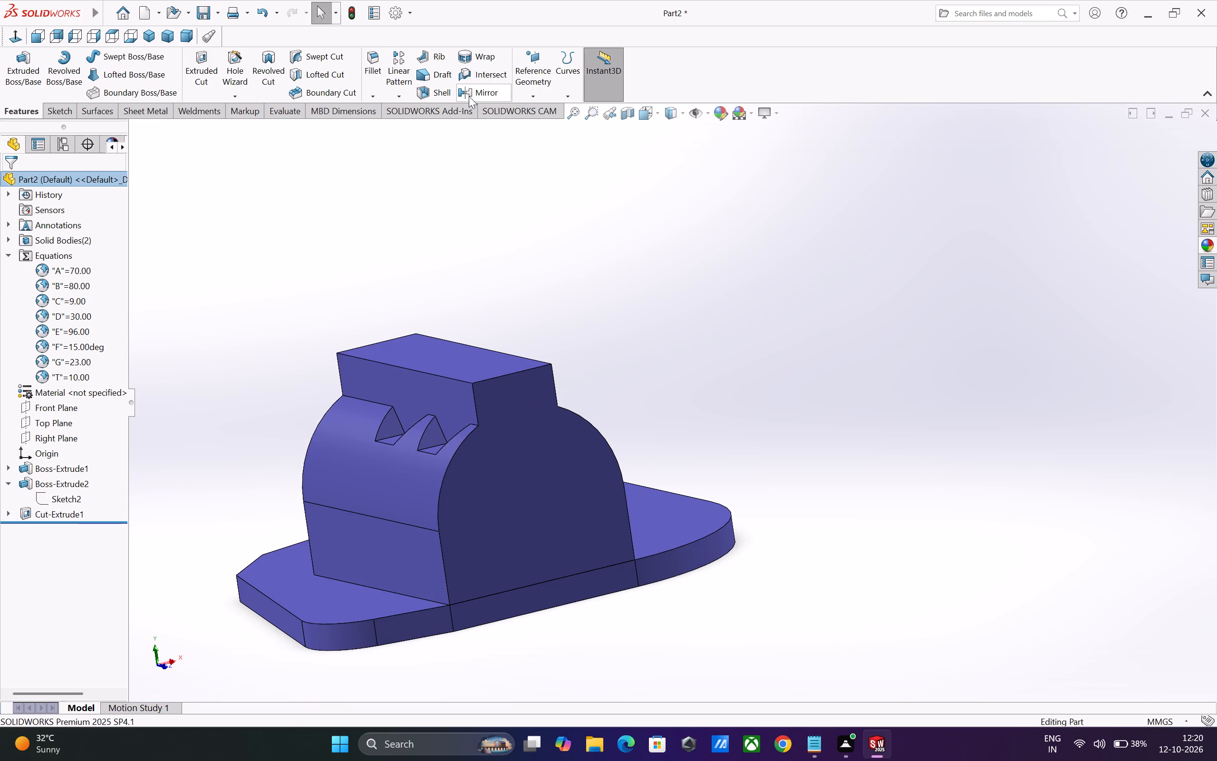
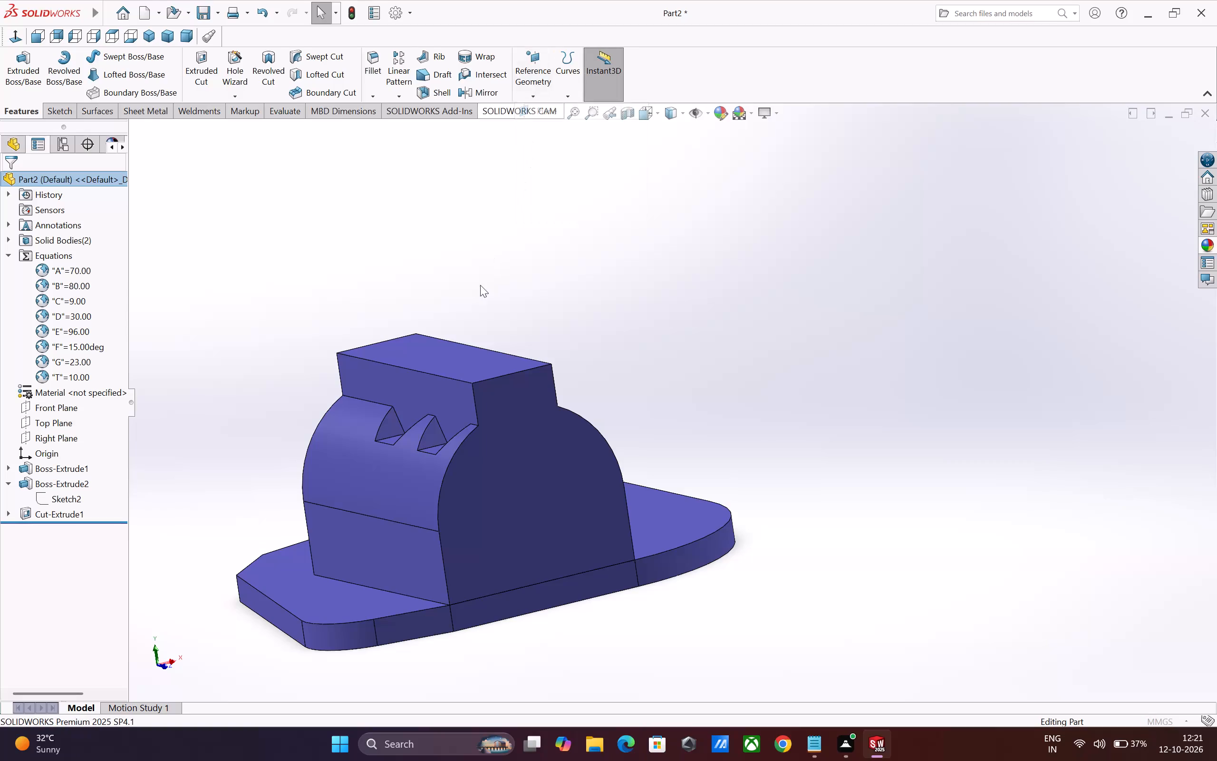
Create a mid plane between the two opposite long side faces of the arched body's upper block.
left_click(440, 397)
middle_click_drag(753, 431, 651, 503)
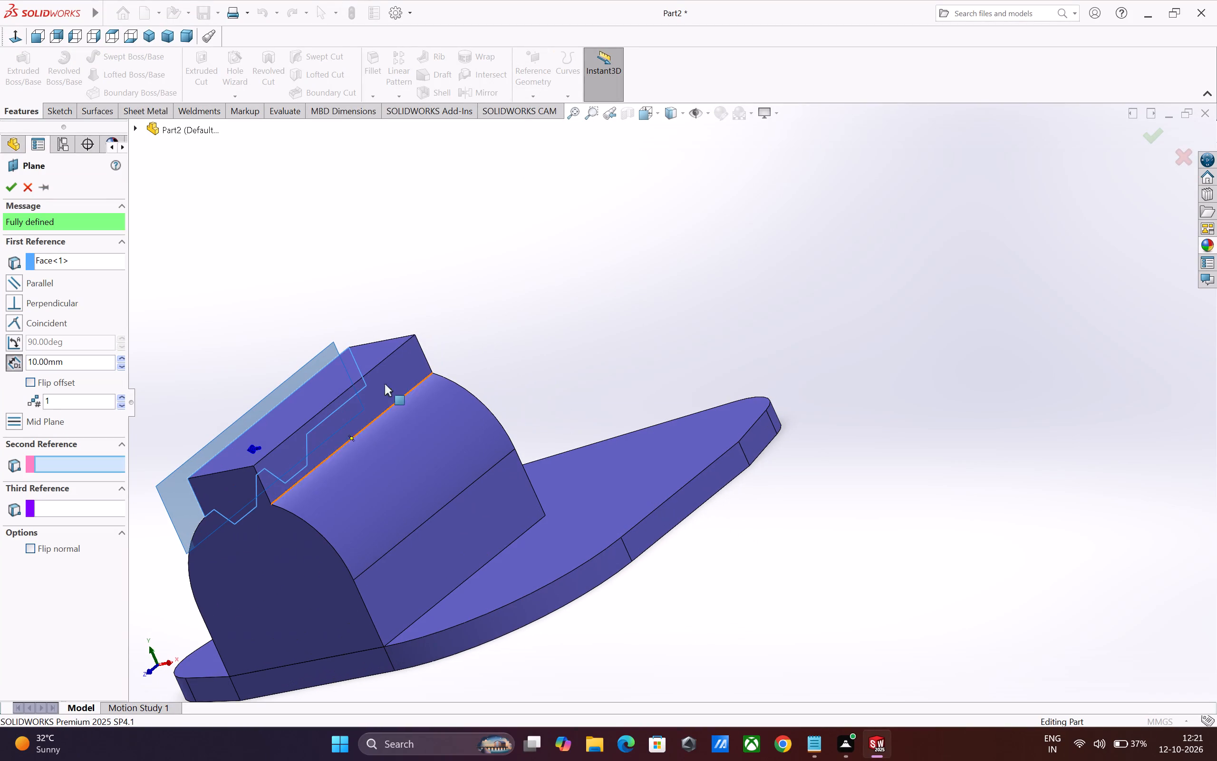
left_click(370, 389)
middle_click_drag(425, 409, 502, 401)
scroll(483, 408, "up", 1)
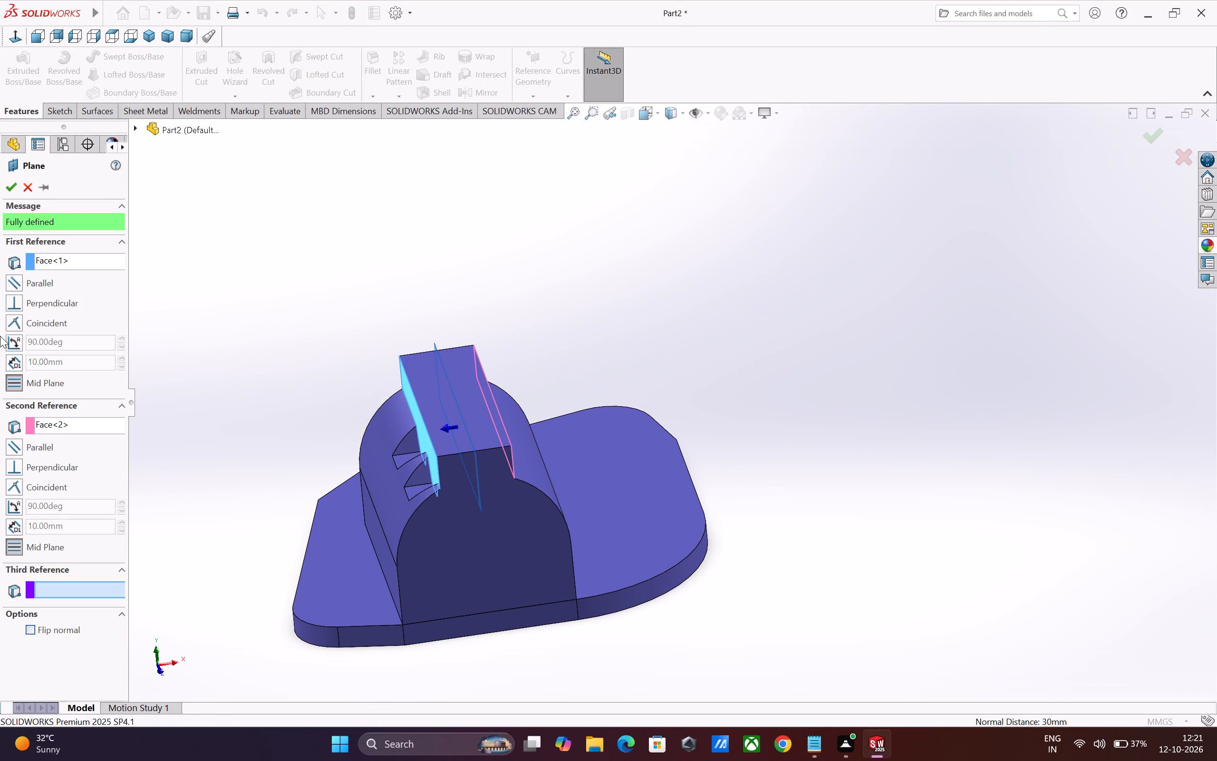
left_click(10, 189)
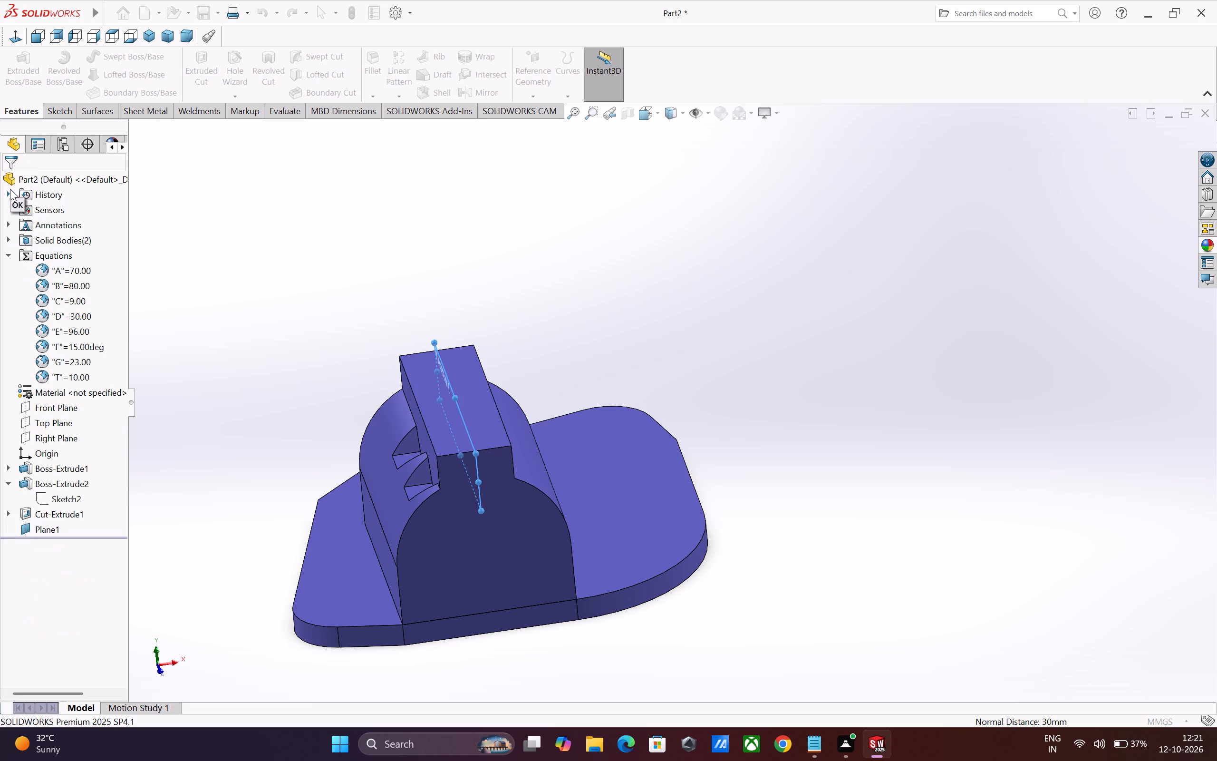
Mirror the trapezoid cut about the upper block's mid plane to the opposite side of the arched body.
left_click(466, 97)
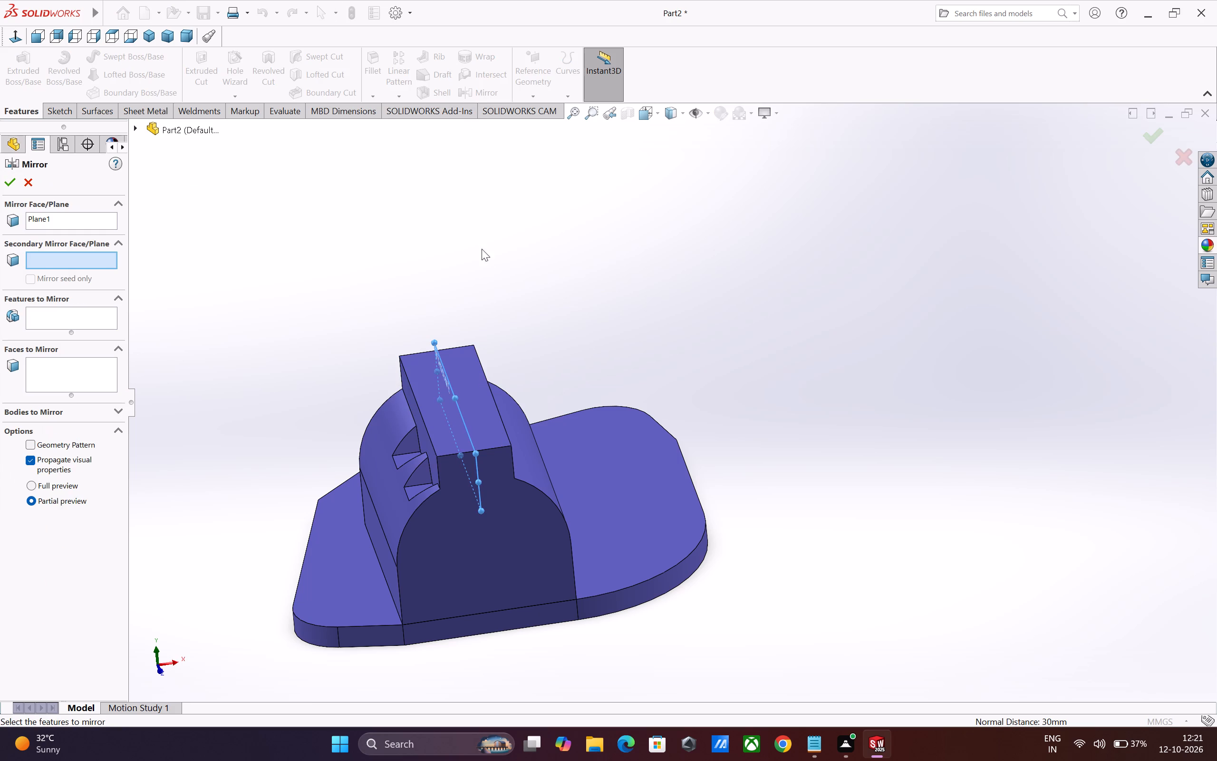
middle_click_drag(493, 269, 530, 269)
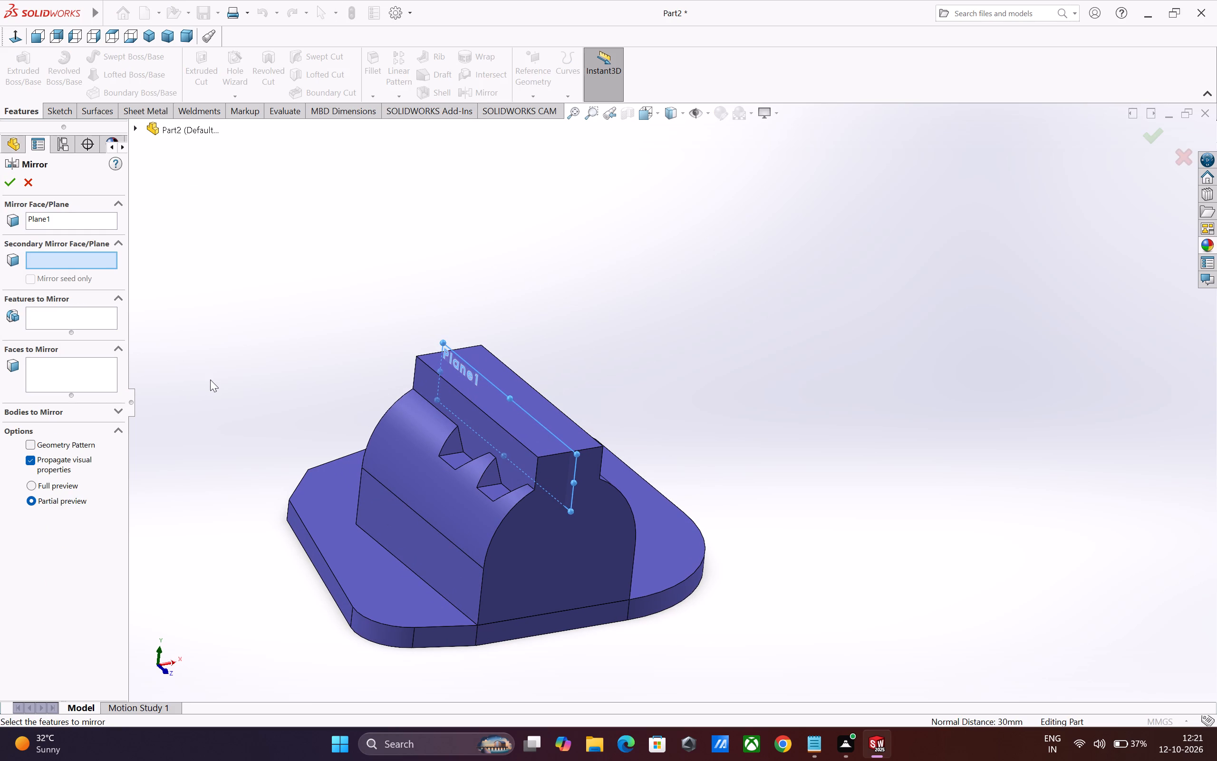
left_click(54, 313)
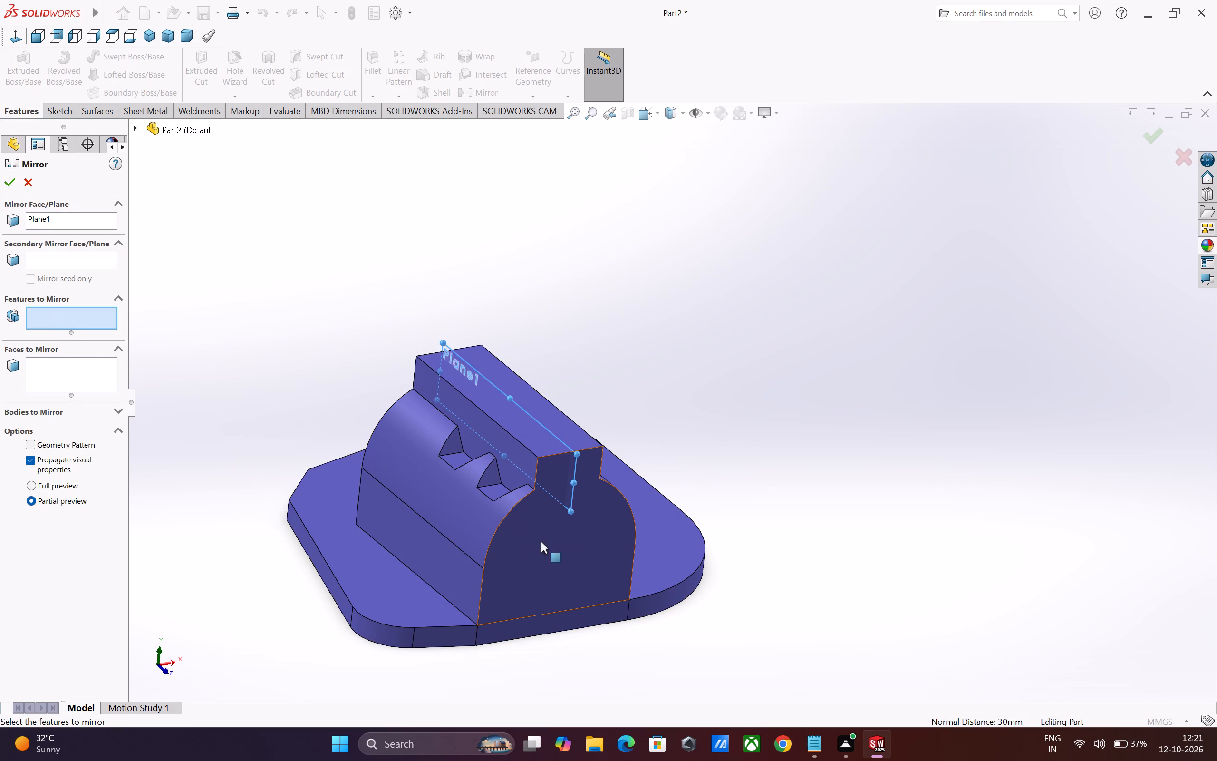
left_click(502, 491)
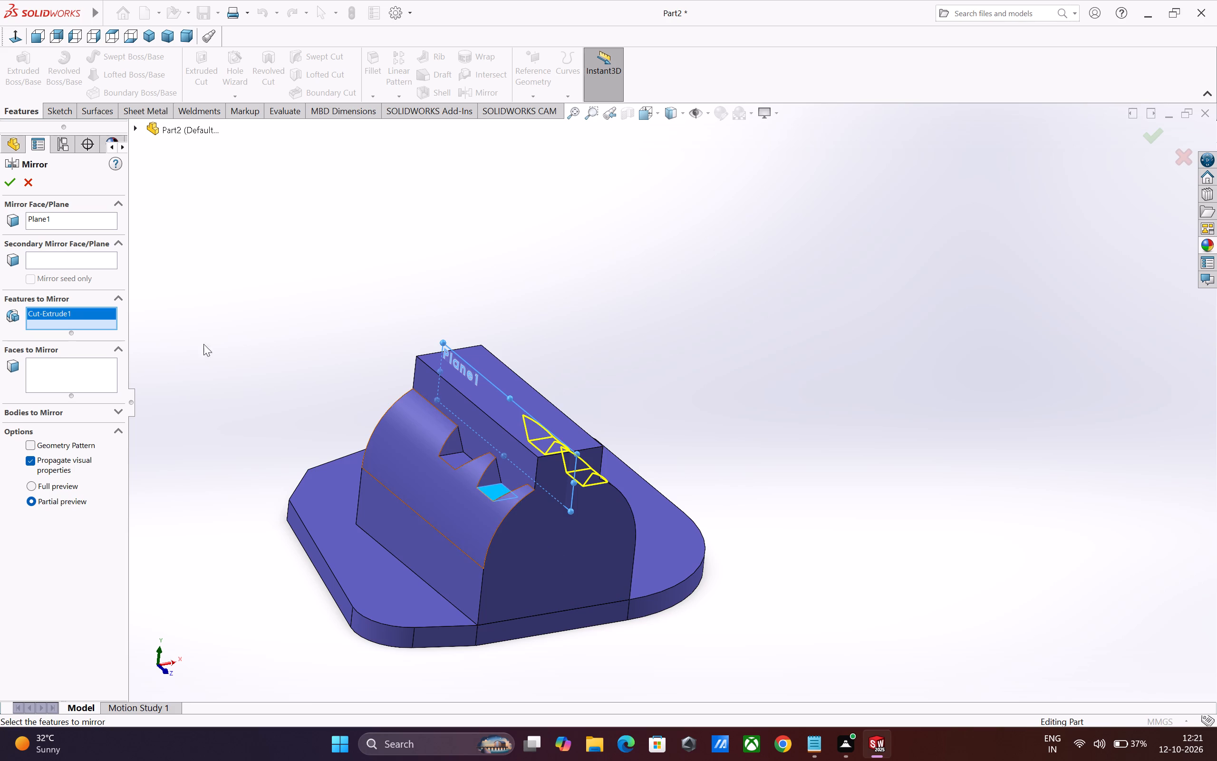
left_click(6, 183)
Cut the two circles from the trapezoid cut's sketch through the upper block with an Up To Next Extruded Cut.
middle_click_drag(918, 529, 864, 557)
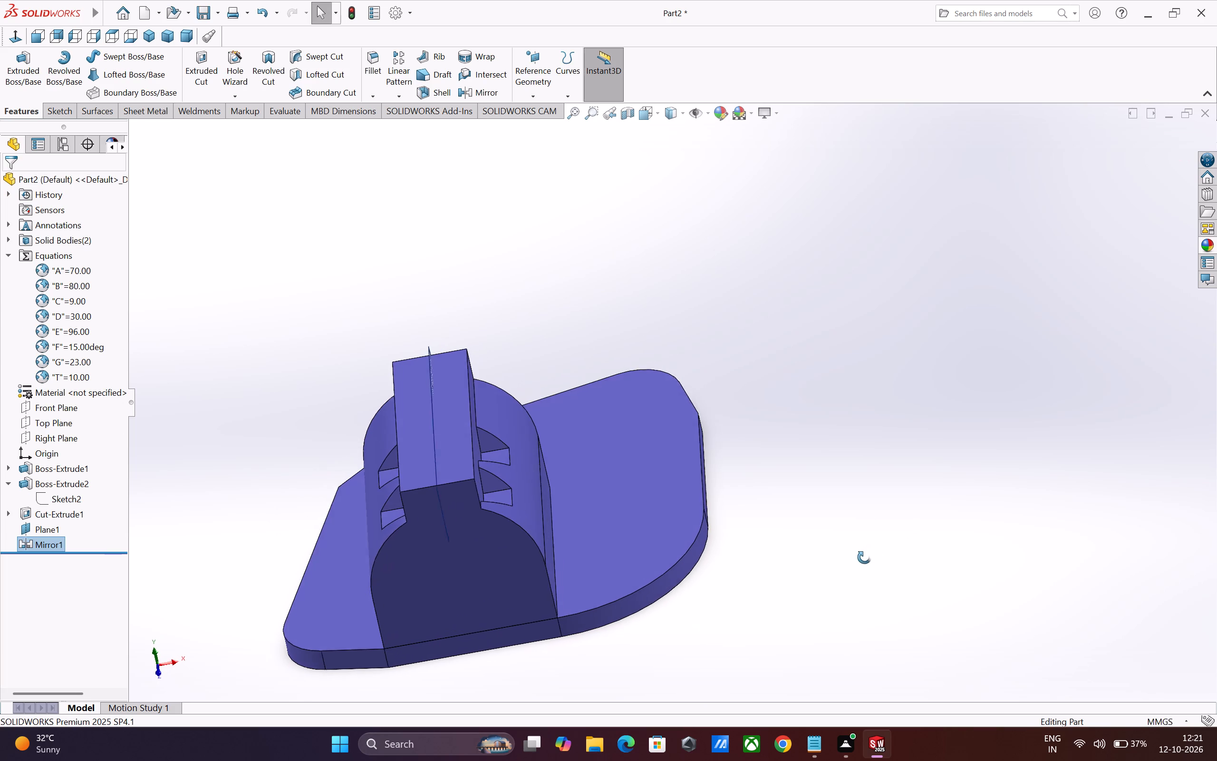
middle_click_drag(864, 557, 857, 560)
middle_click_drag(662, 536, 684, 528)
left_click(9, 512)
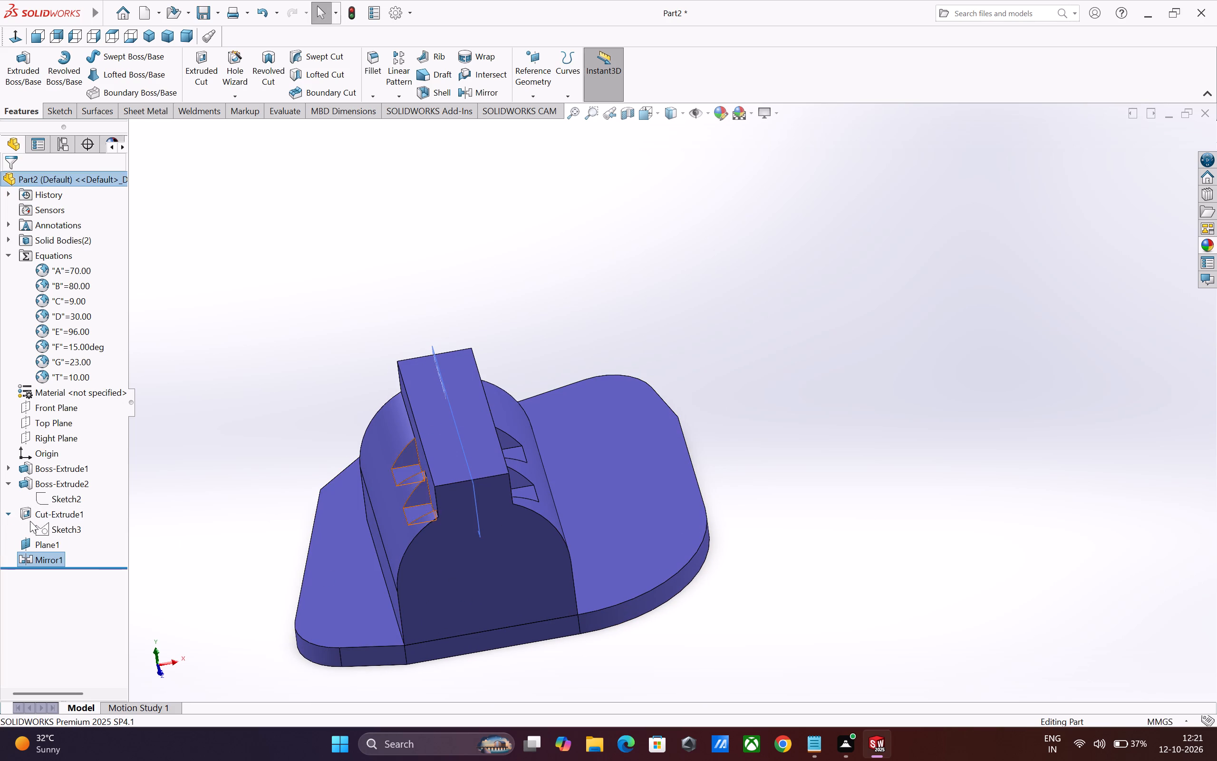
left_click(44, 524)
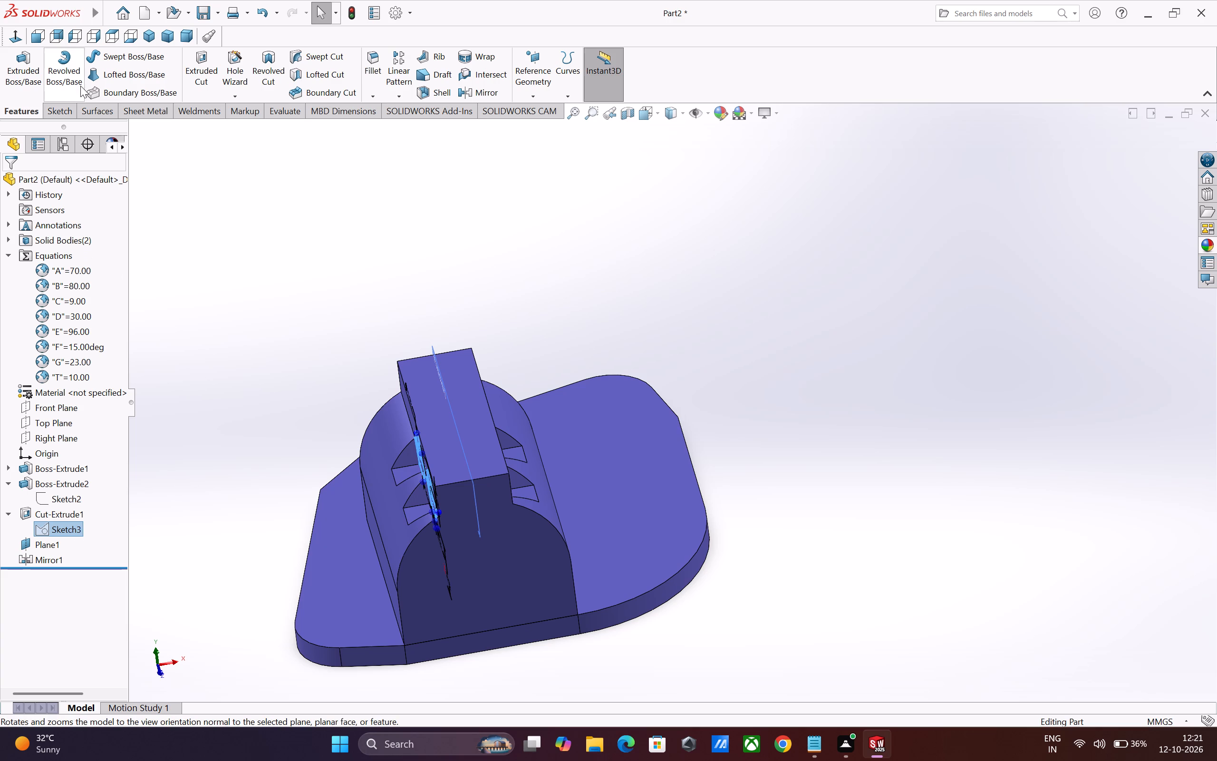
left_click(208, 67)
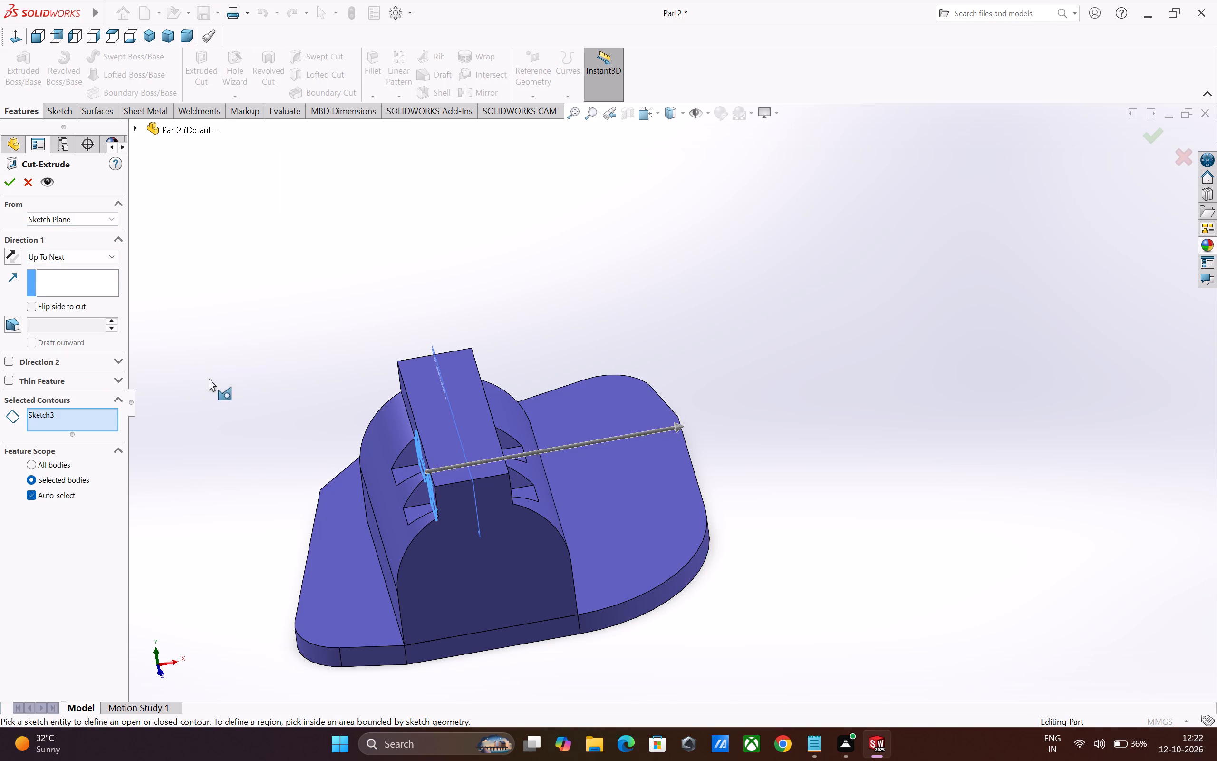
scroll(438, 459, "down", 1)
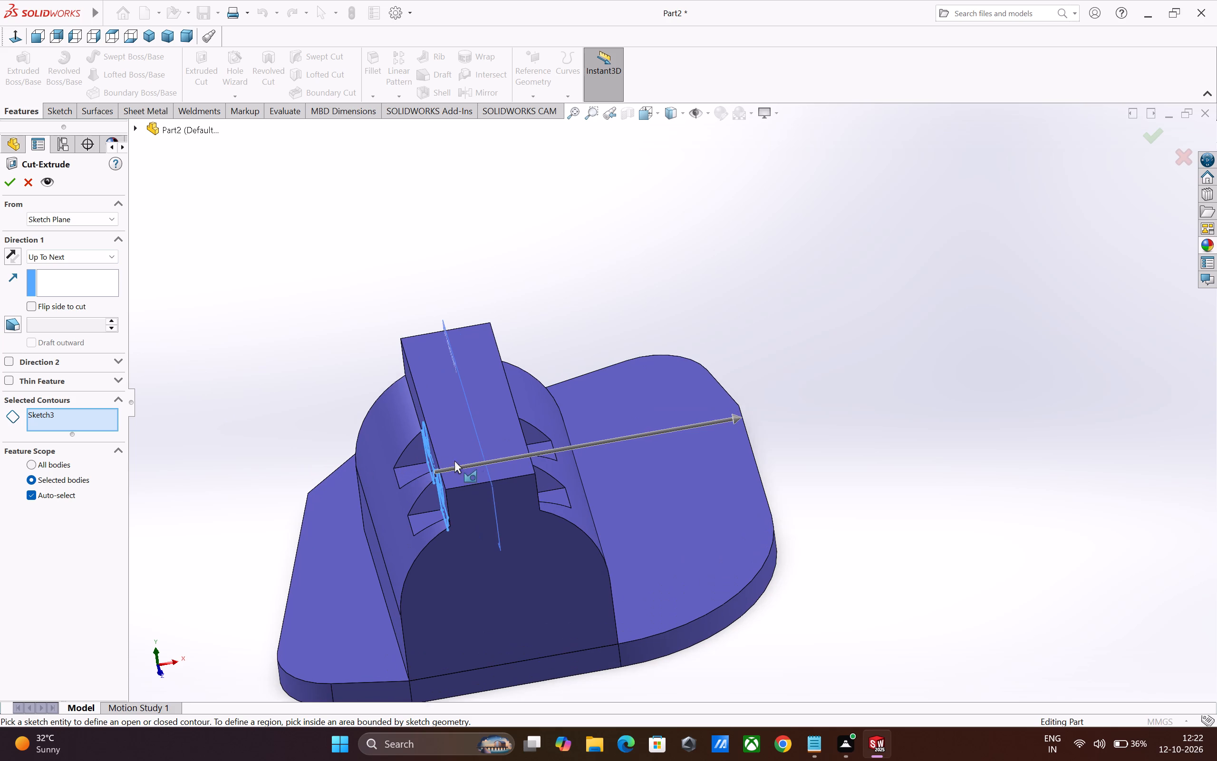
middle_click_drag(459, 478, 517, 452)
scroll(596, 475, "down", 2)
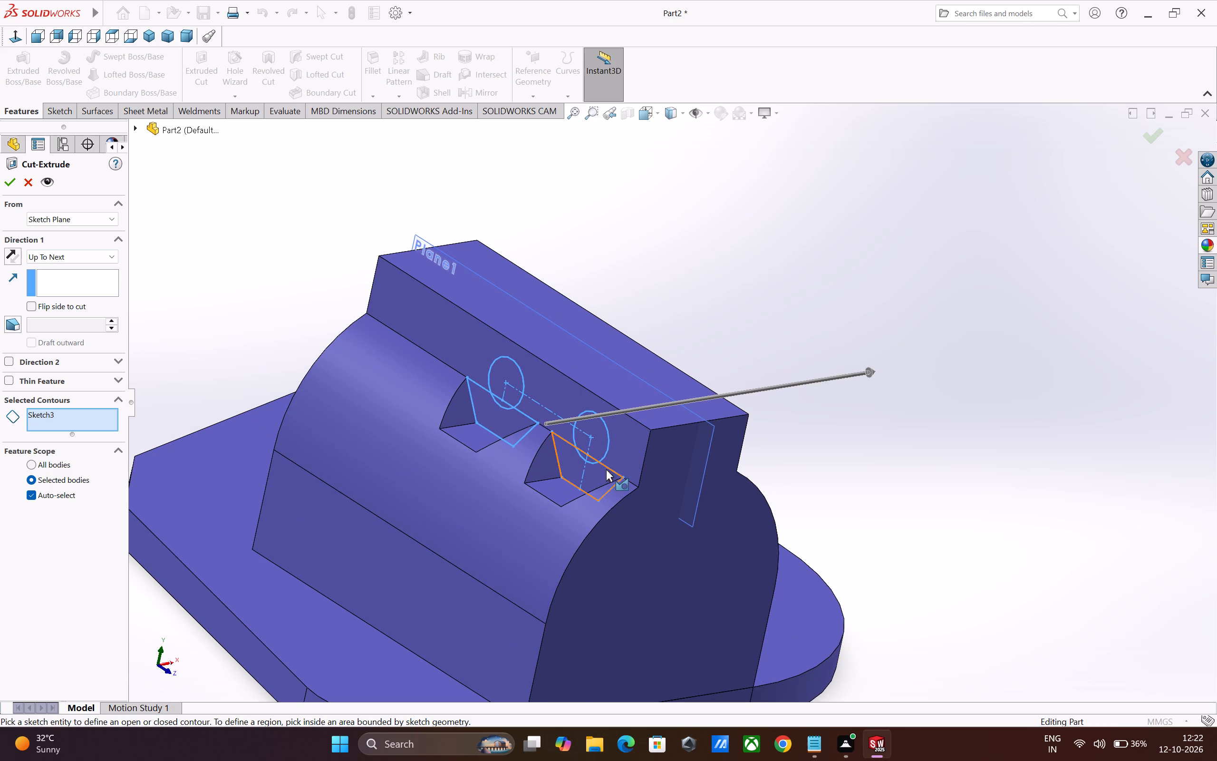
left_click(603, 448)
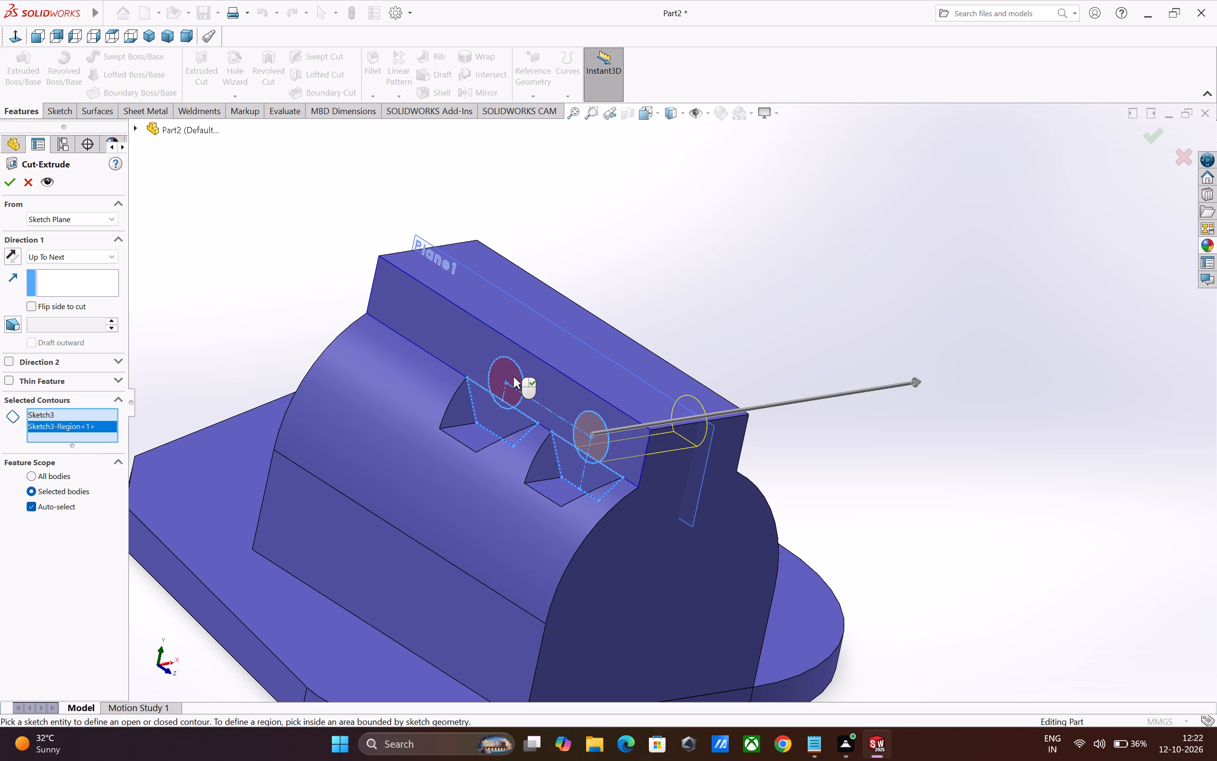
left_click(513, 377)
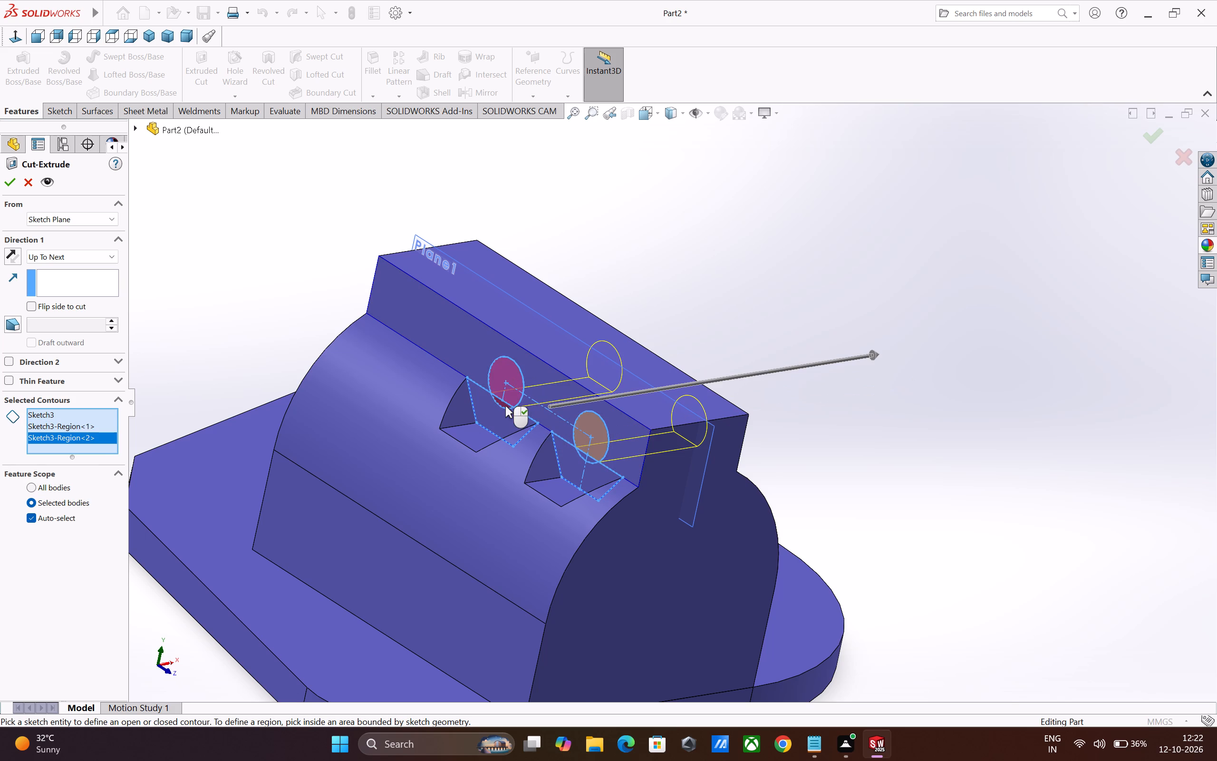
scroll(505, 406, "down", 2)
left_click(515, 398)
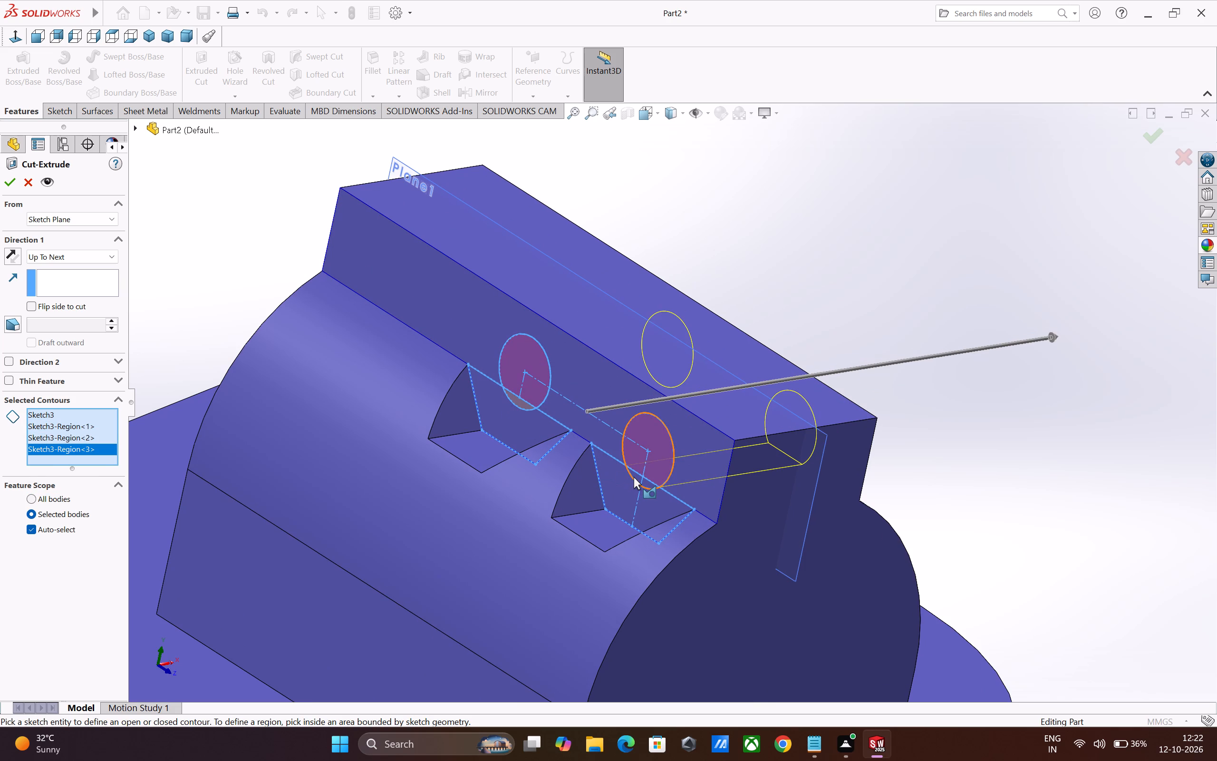
left_click(634, 477)
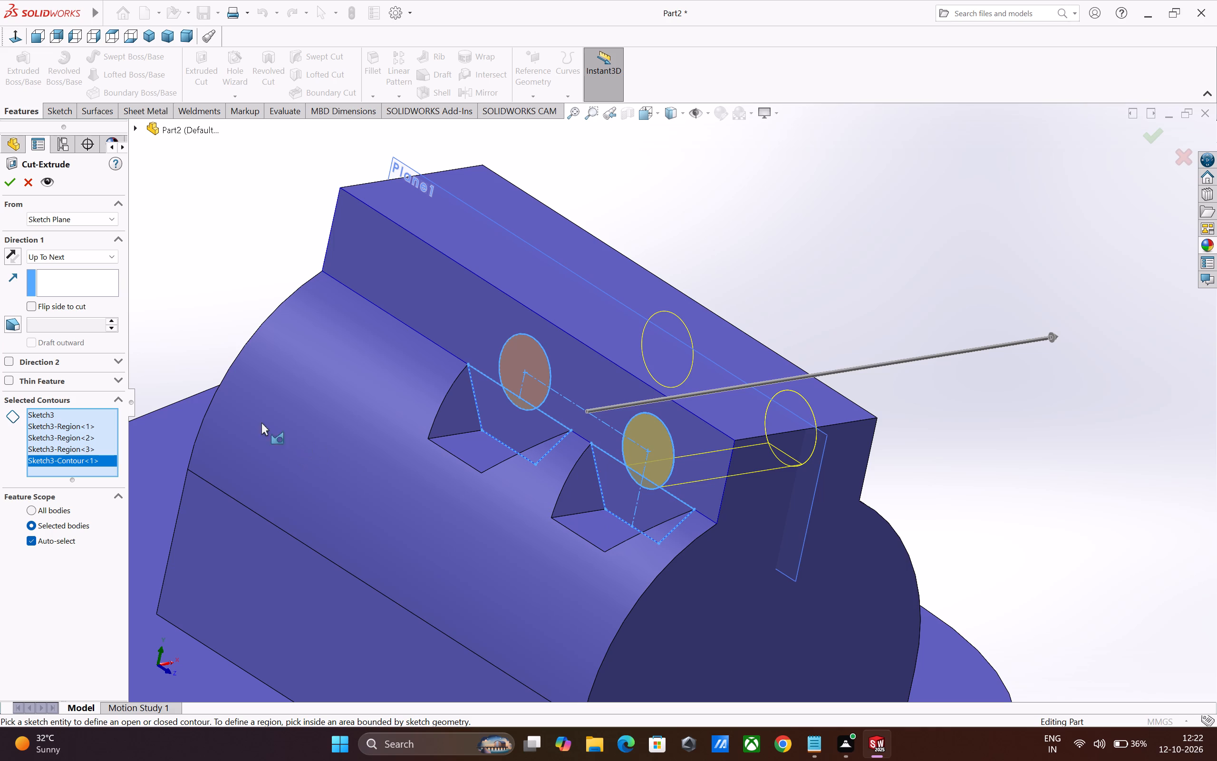
middle_click_drag(502, 508, 404, 555)
scroll(414, 547, "up", 3)
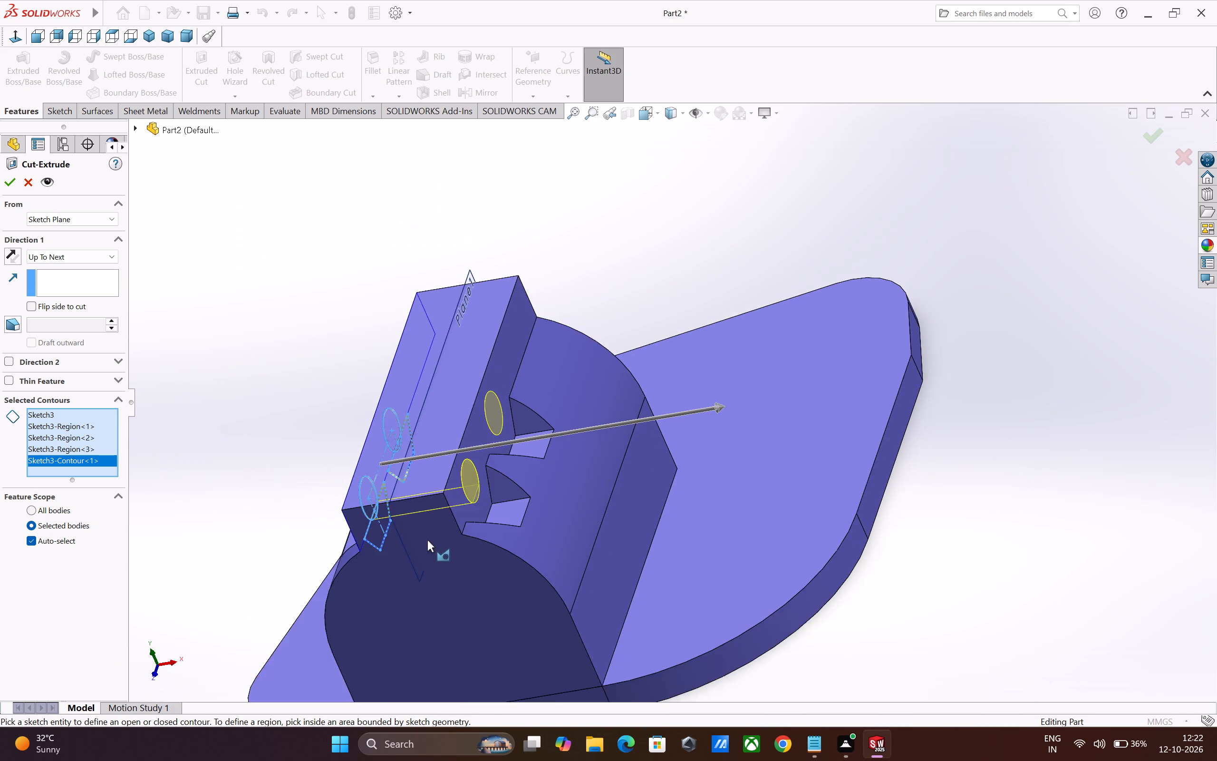
scroll(427, 539, "up", 2)
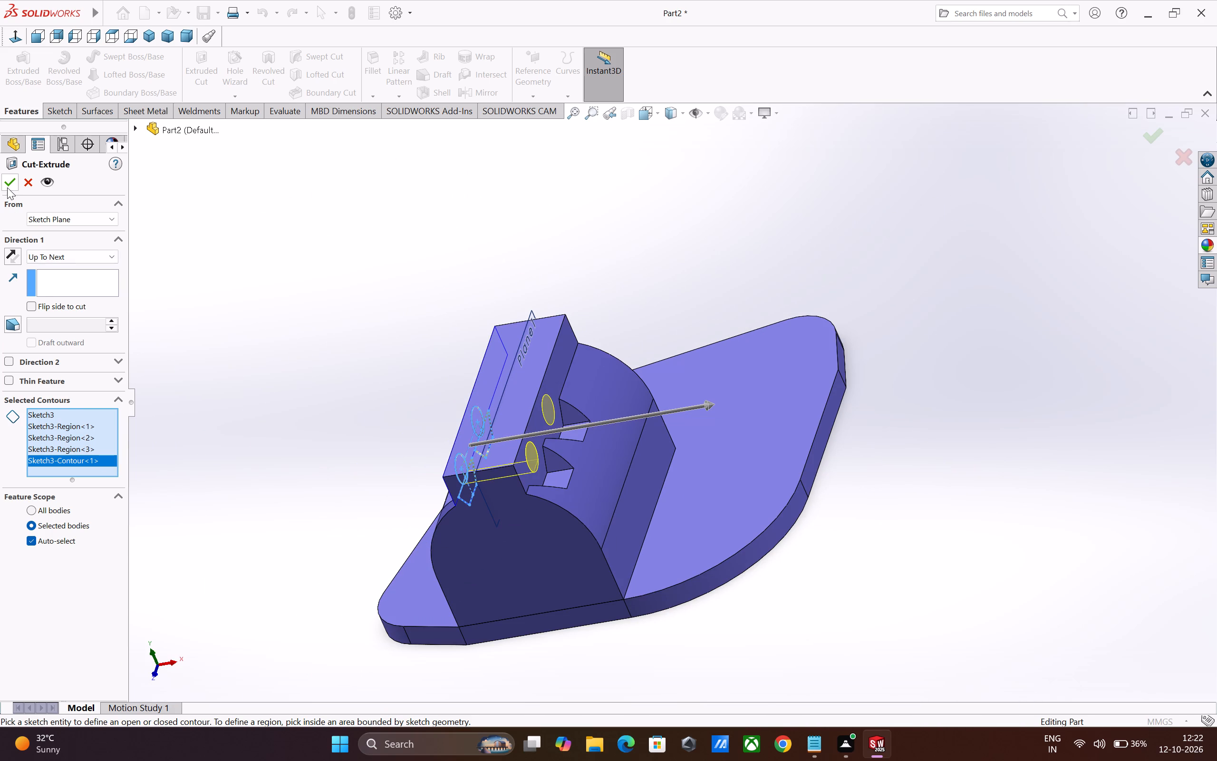
left_click(7, 187)
left_click(298, 338)
Hide the mid plane of the upper block.
middle_click_drag(306, 392, 310, 390)
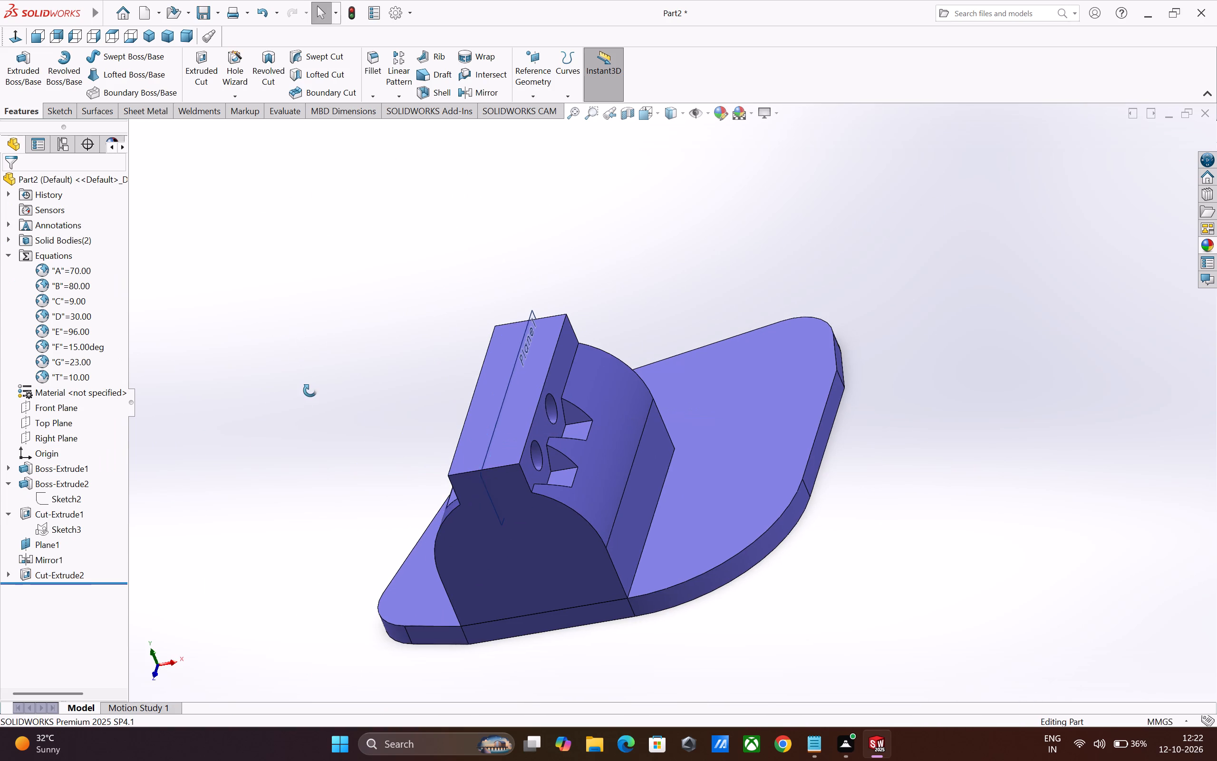
middle_click_drag(310, 390, 324, 385)
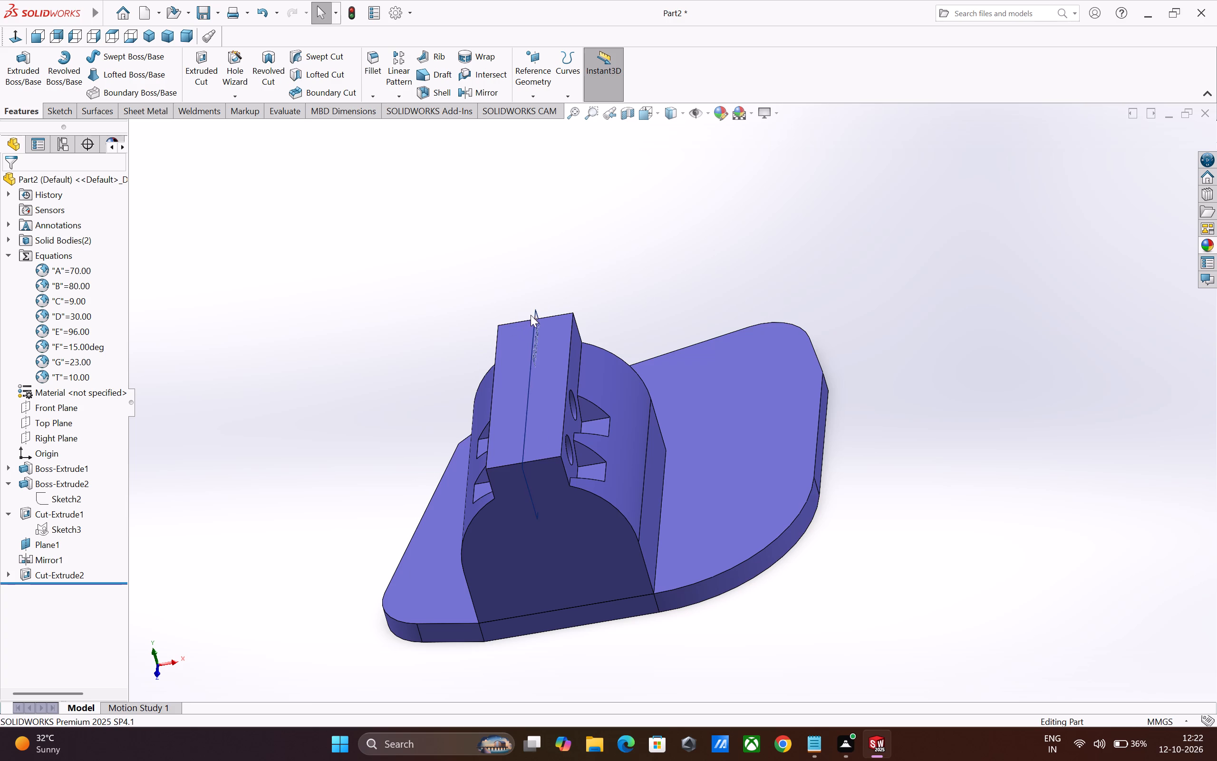
left_click(534, 317)
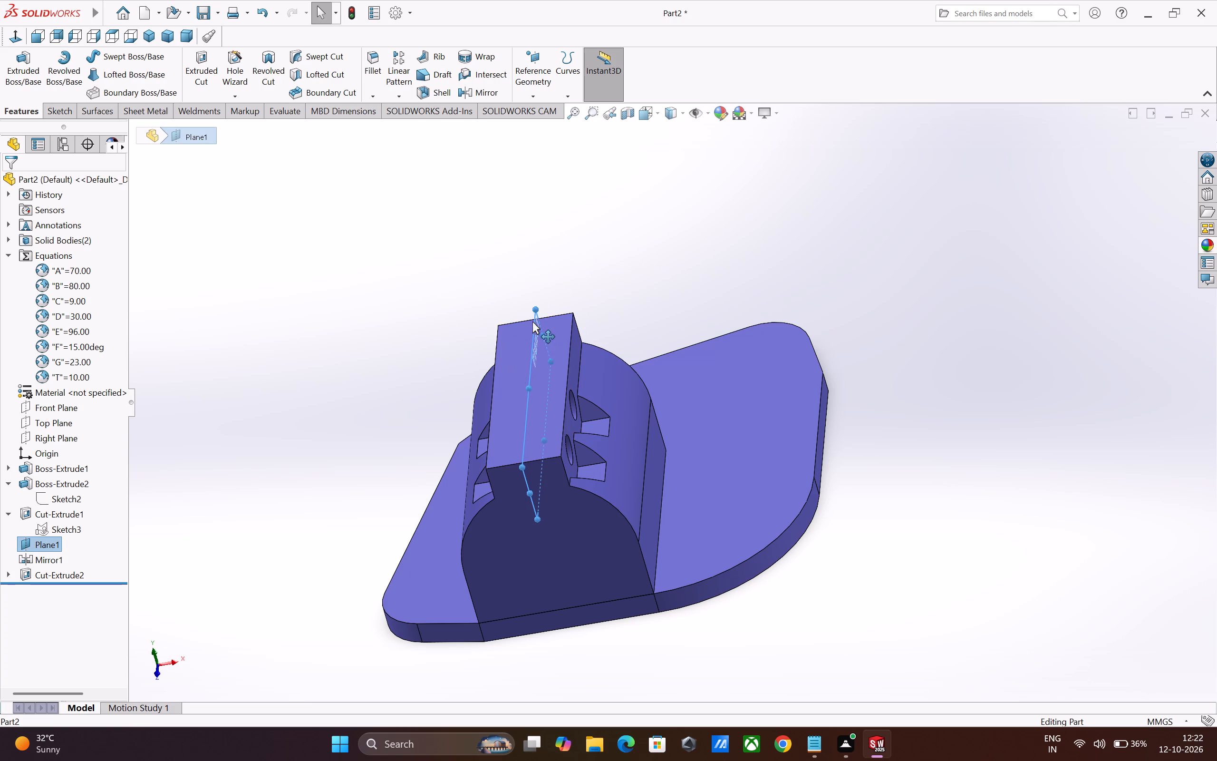
left_click(536, 325)
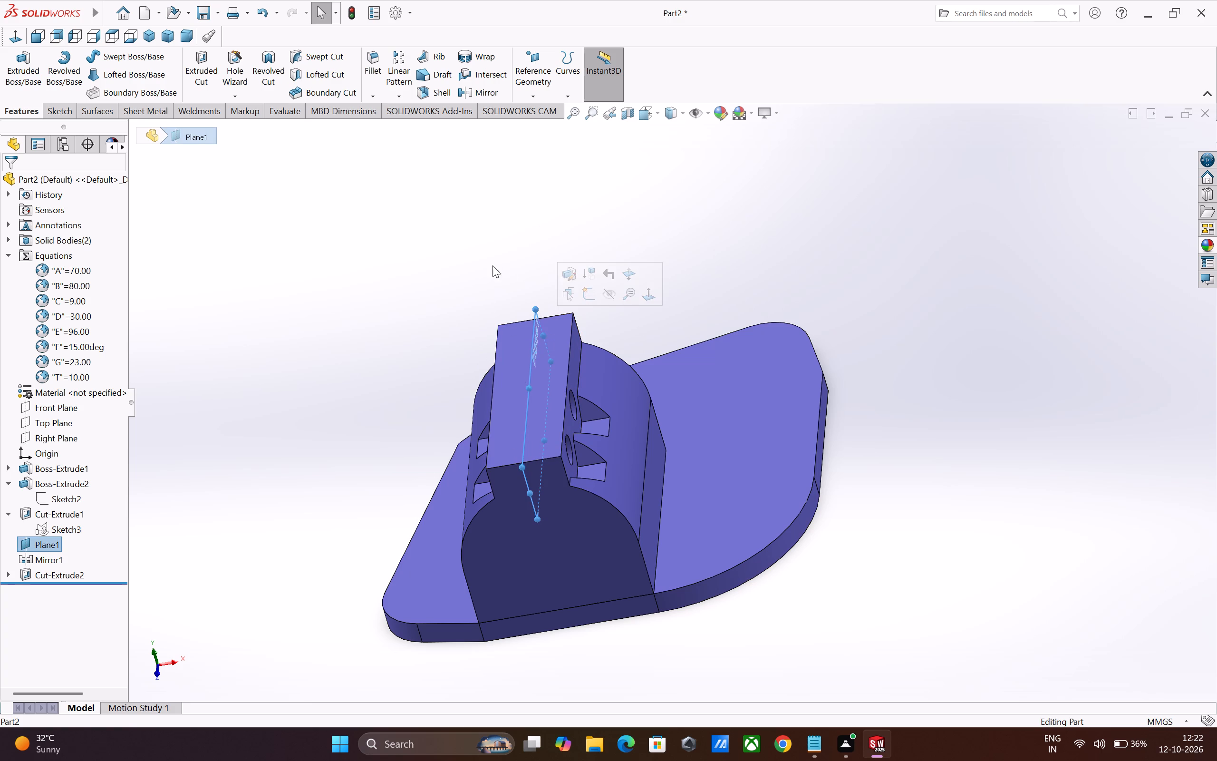
left_click(495, 263)
left_click(535, 321)
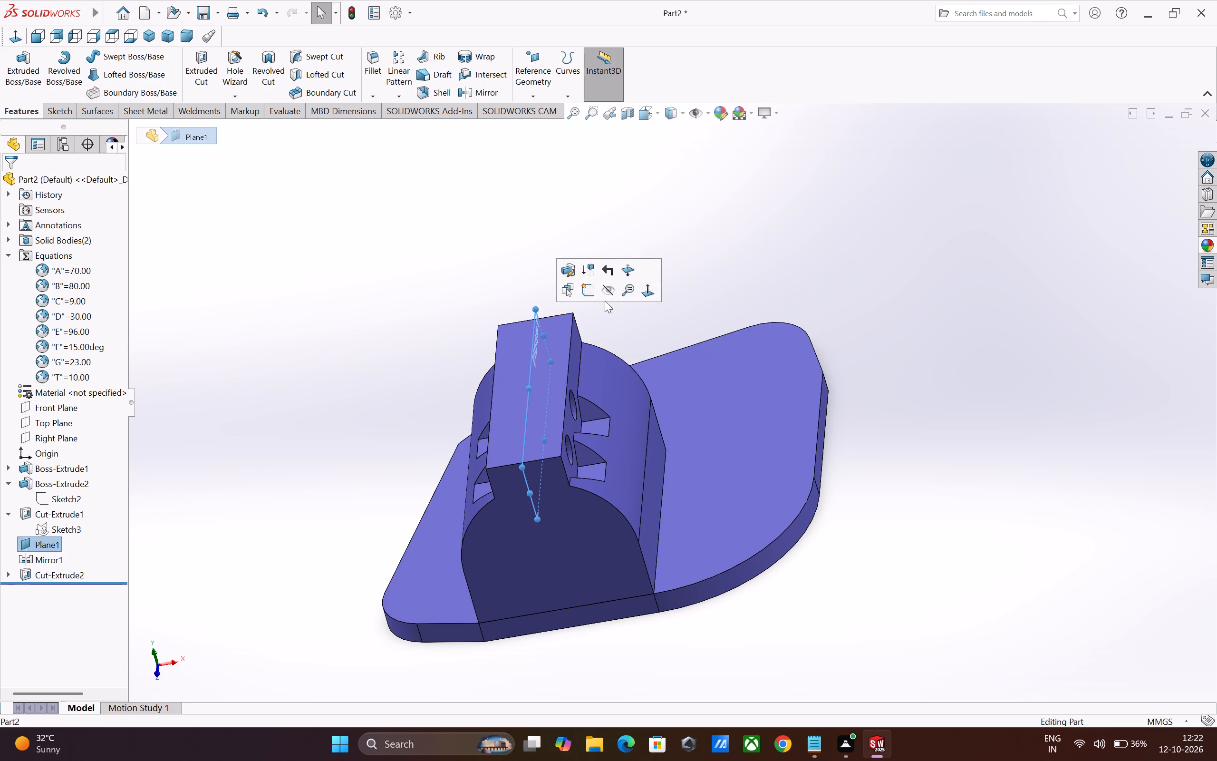
left_click(606, 295)
left_click(447, 266)
Create a mid plane between the base plate's two straight edge faces on either side of its chamfered corner.
middle_click_drag(593, 486, 549, 510)
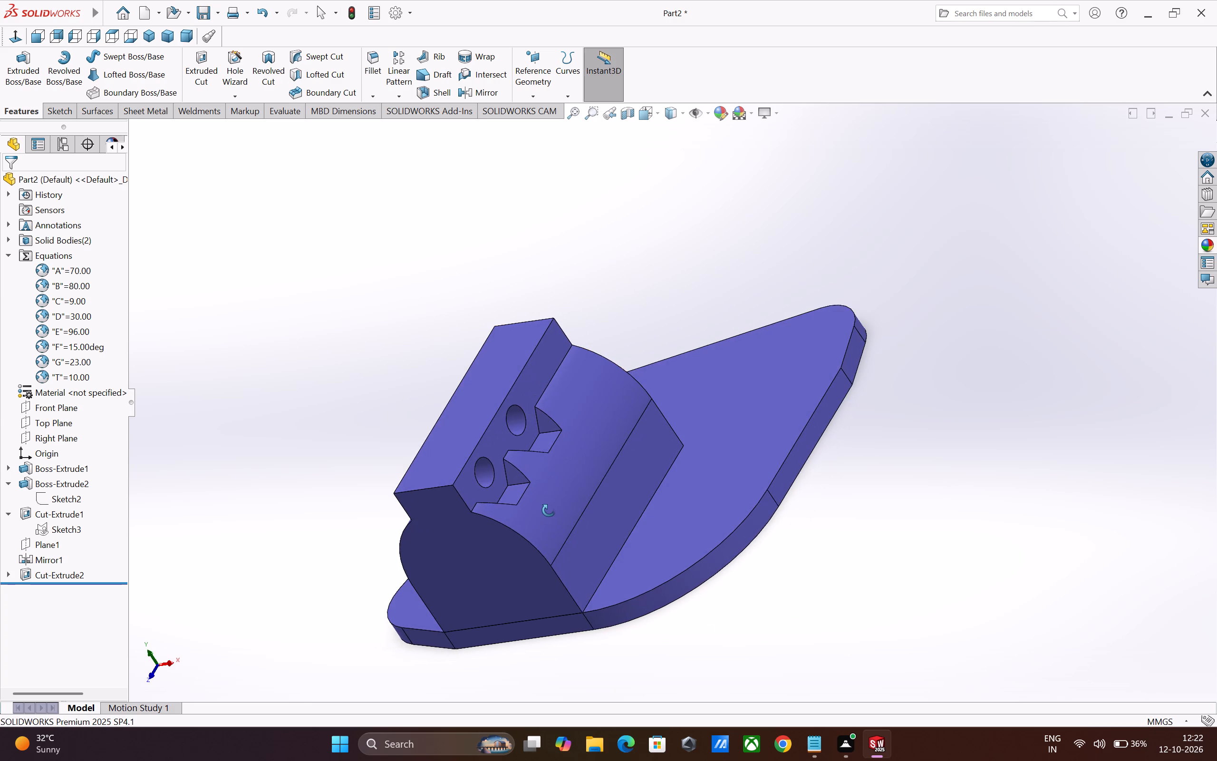
middle_click_drag(549, 510, 633, 571)
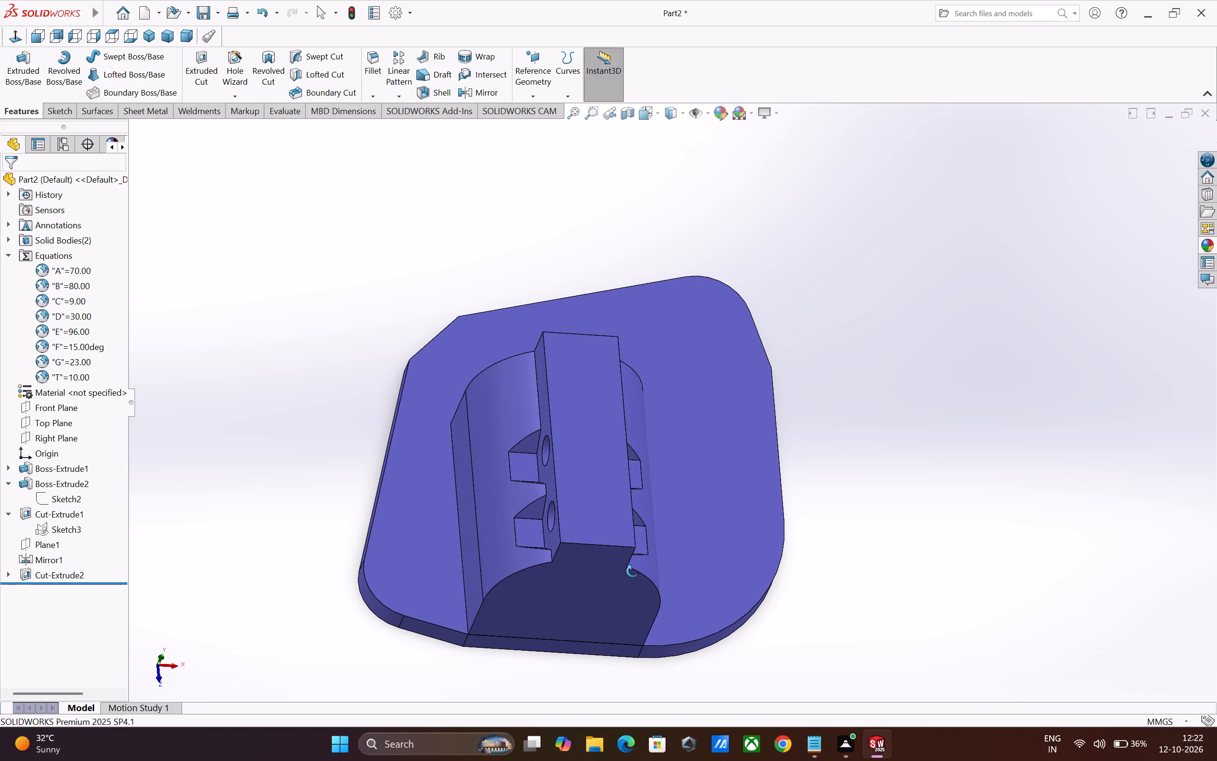
middle_click_drag(633, 571, 663, 559)
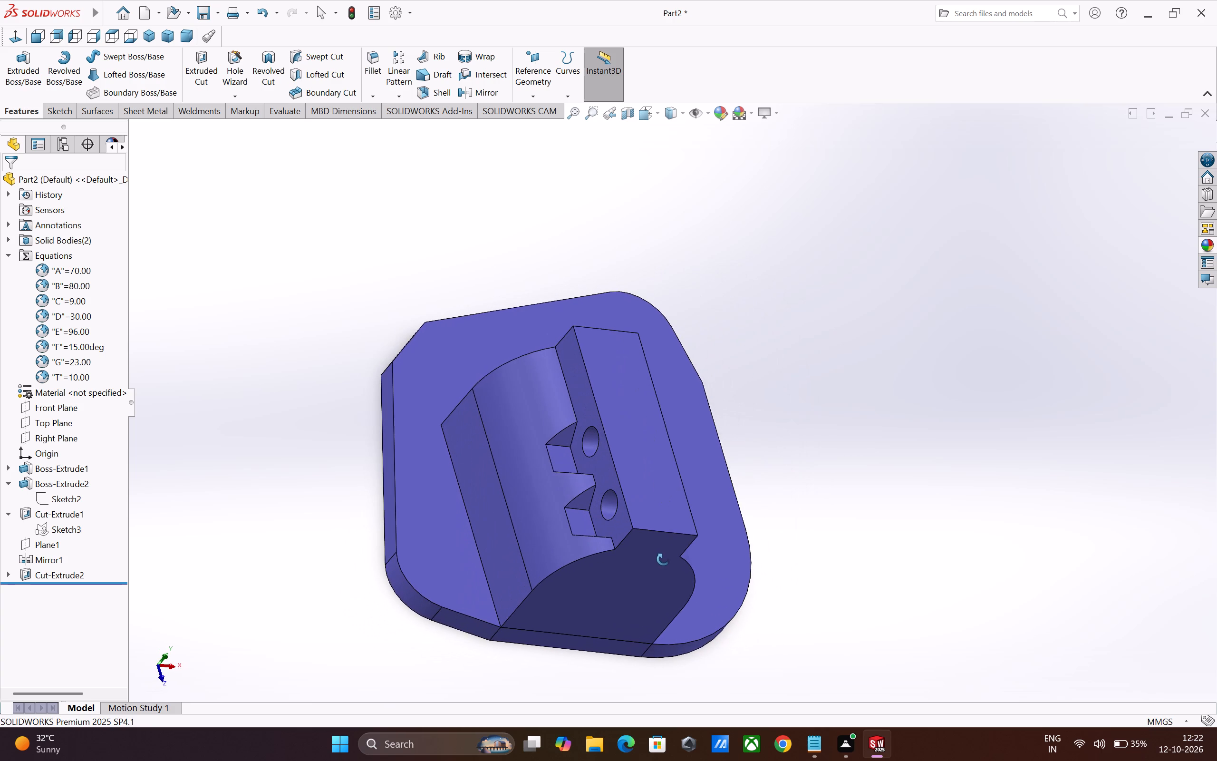
middle_click_drag(663, 559, 645, 569)
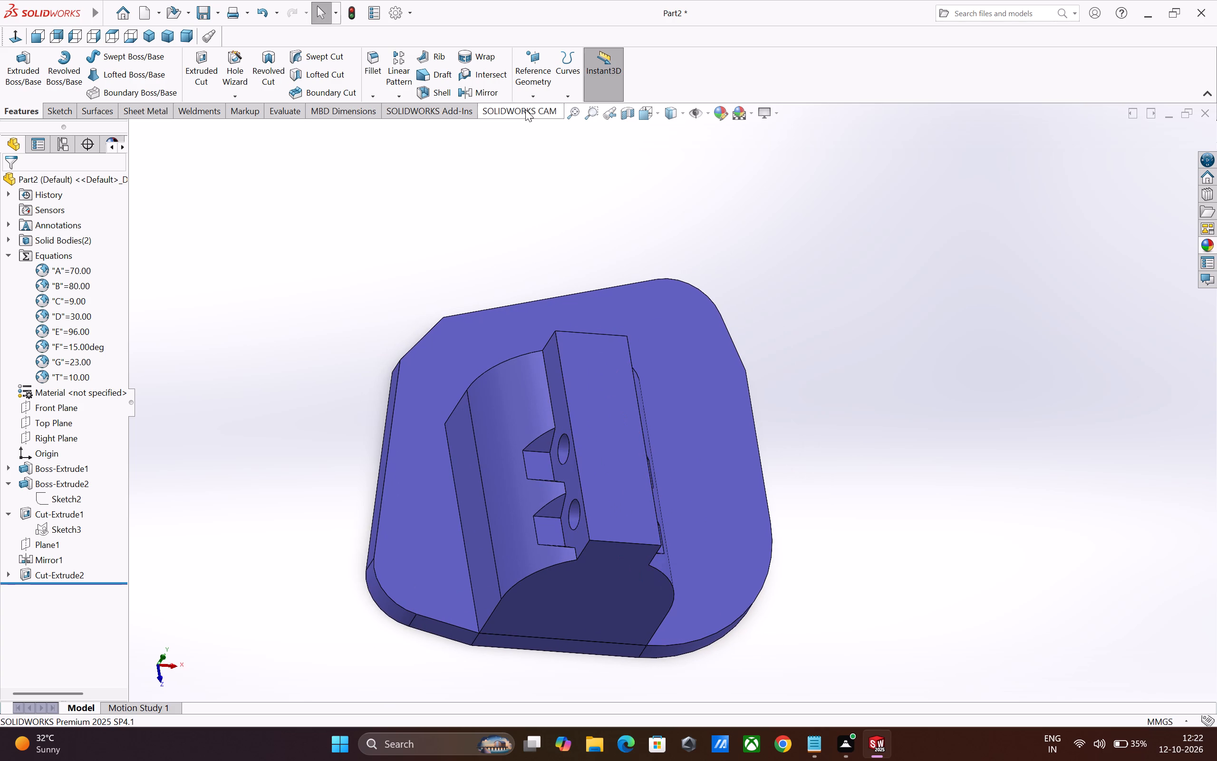
left_click(528, 94)
left_click(532, 110)
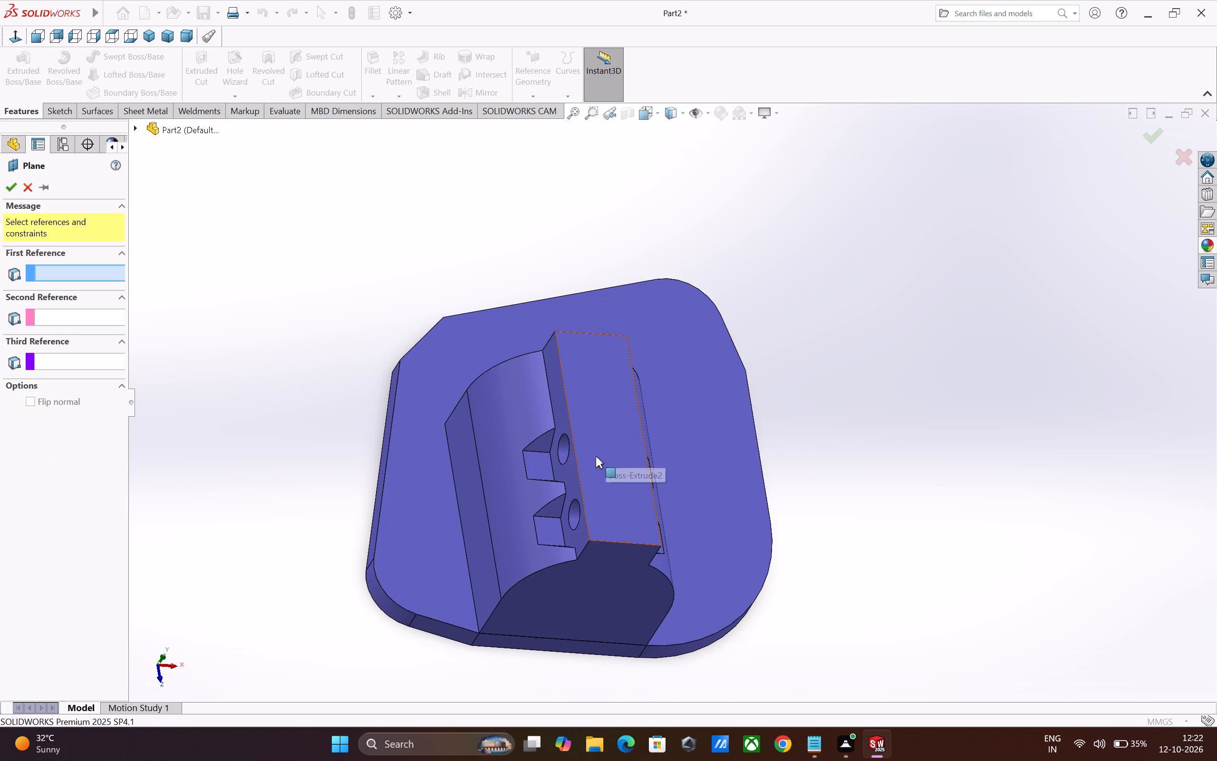
left_click(383, 463)
middle_click_drag(761, 475, 758, 476)
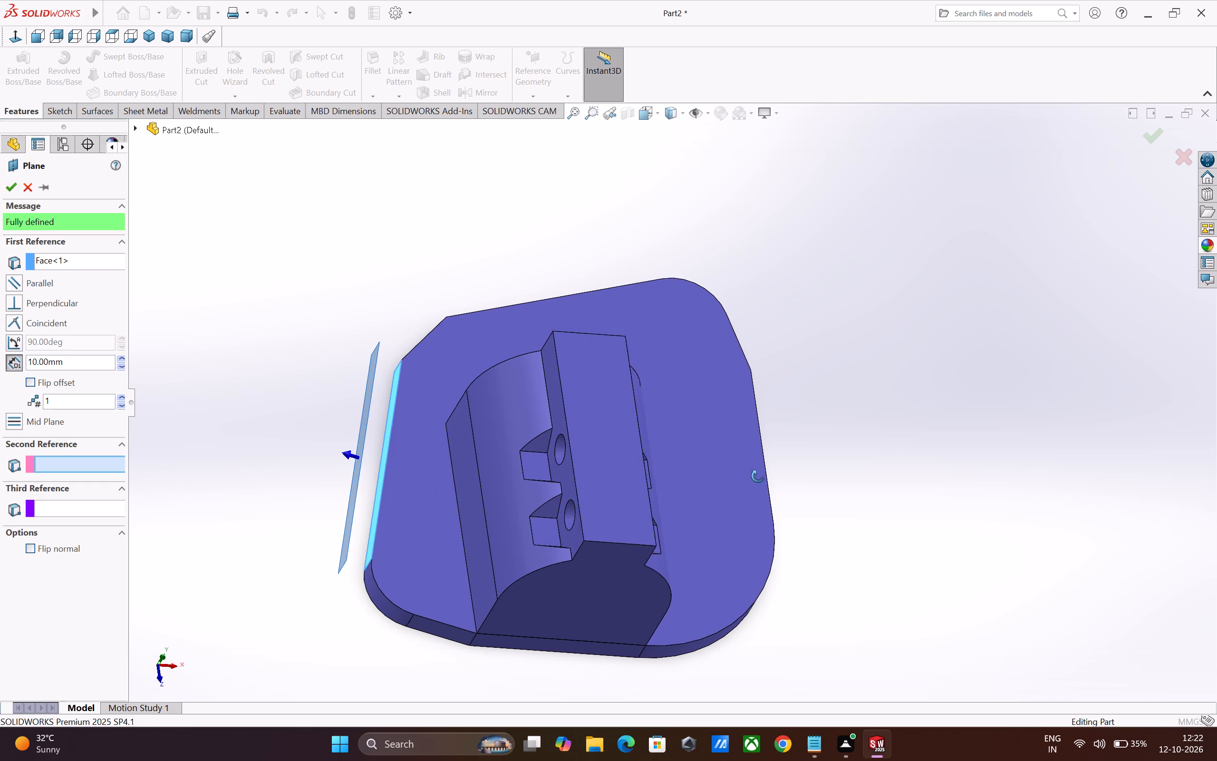
middle_click_drag(758, 476, 672, 522)
middle_click_drag(680, 355, 621, 504)
left_click(718, 285)
middle_click_drag(723, 329, 758, 316)
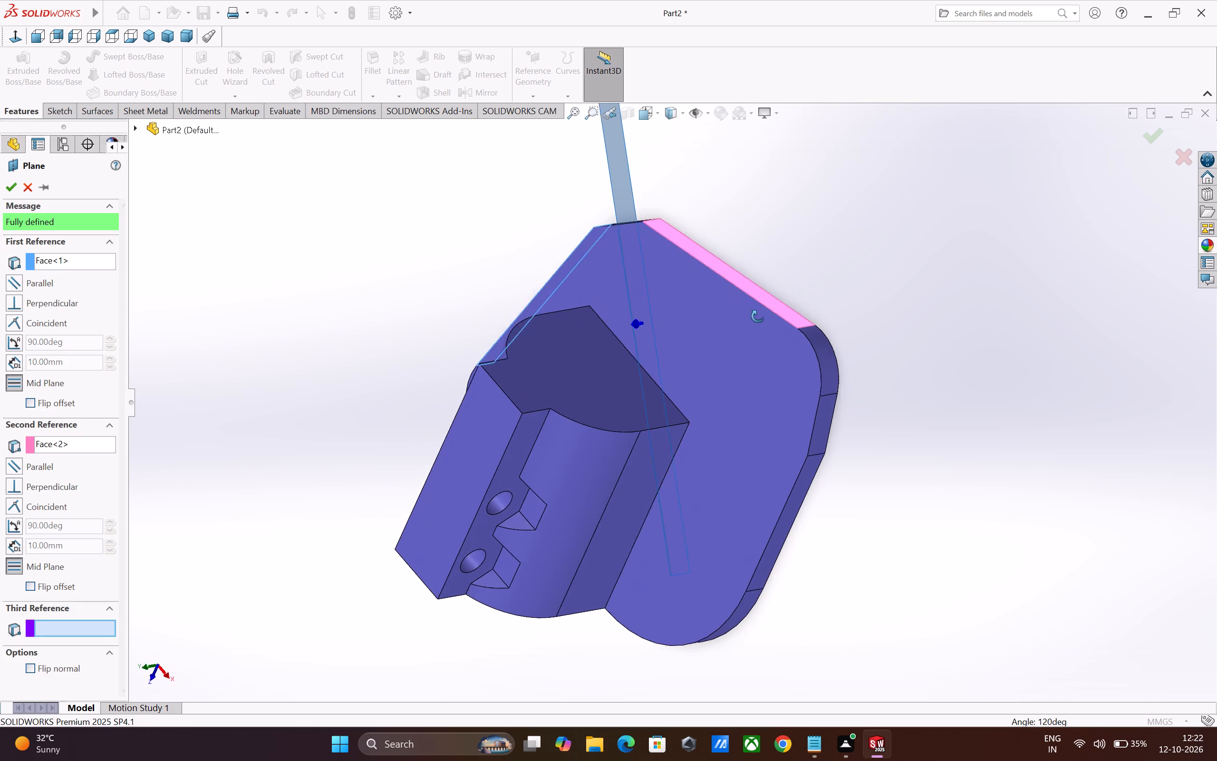
middle_click_drag(758, 316, 800, 295)
scroll(717, 351, "up", 5)
scroll(700, 361, "down", 2)
scroll(665, 387, "down", 1)
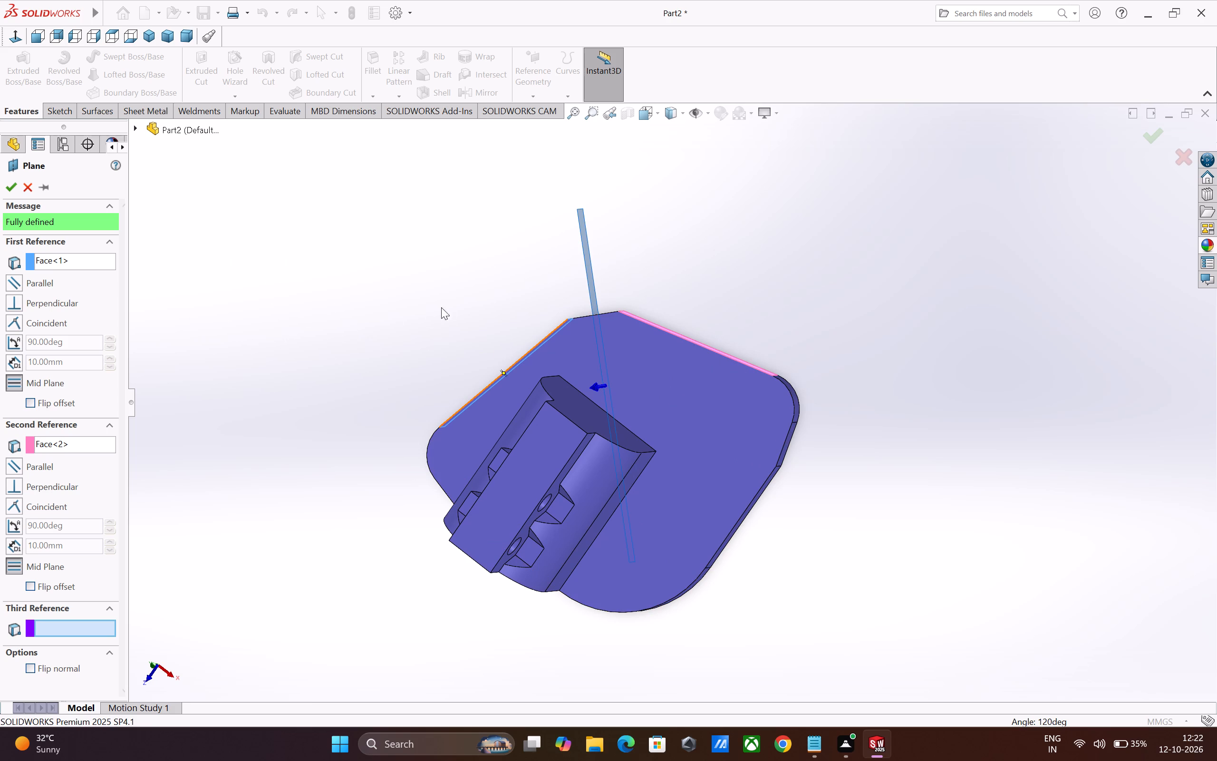
scroll(626, 390, "up", 1)
scroll(531, 403, "down", 1)
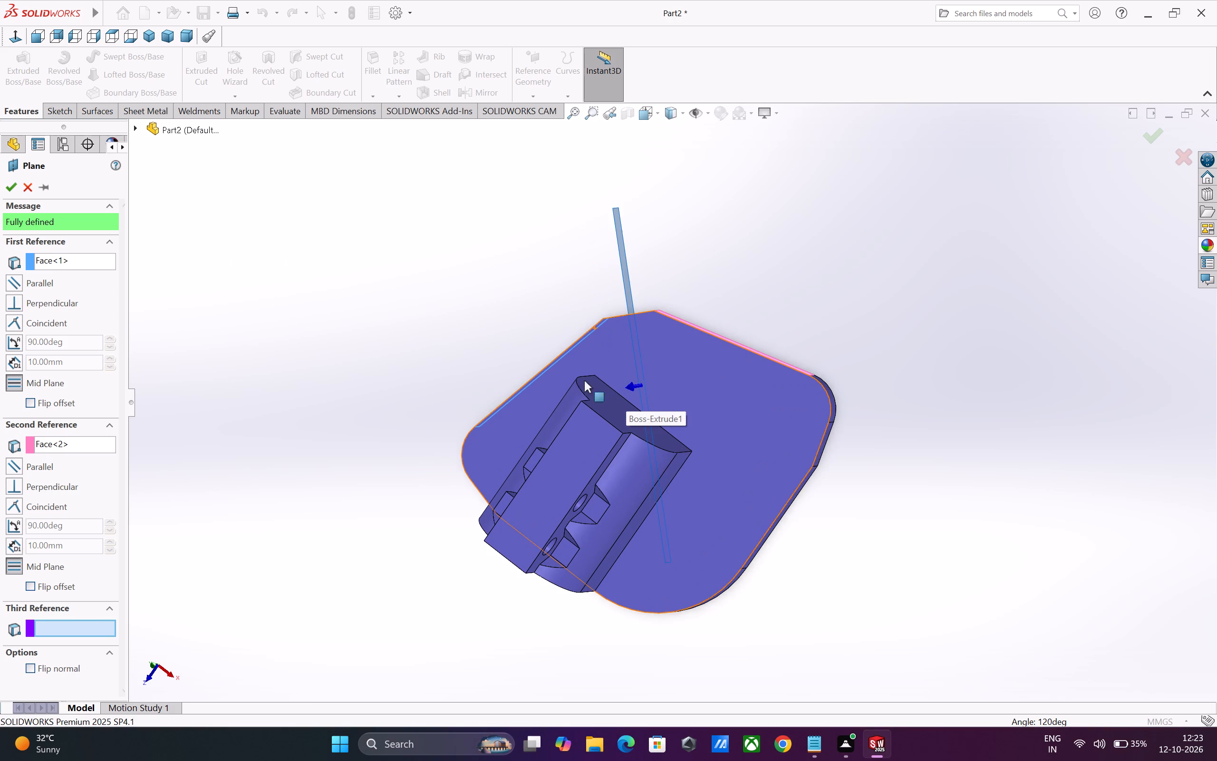
scroll(598, 373, "down", 1)
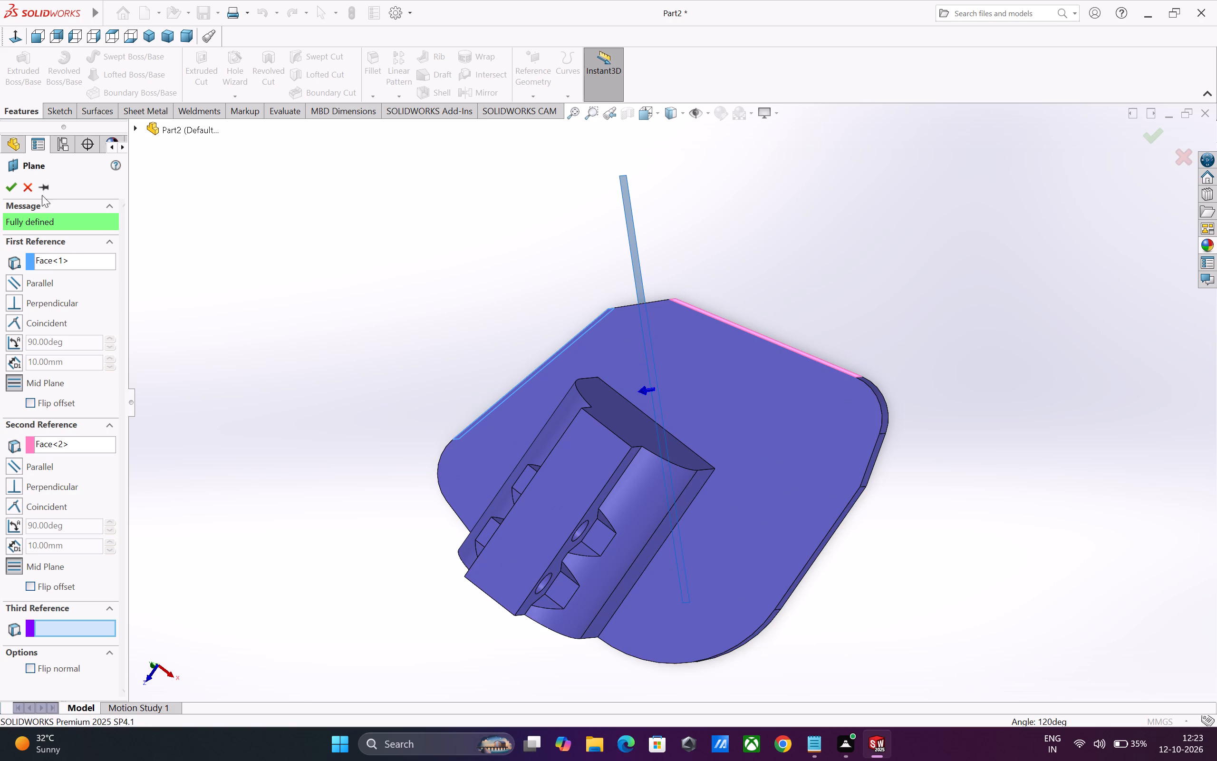
left_click(7, 189)
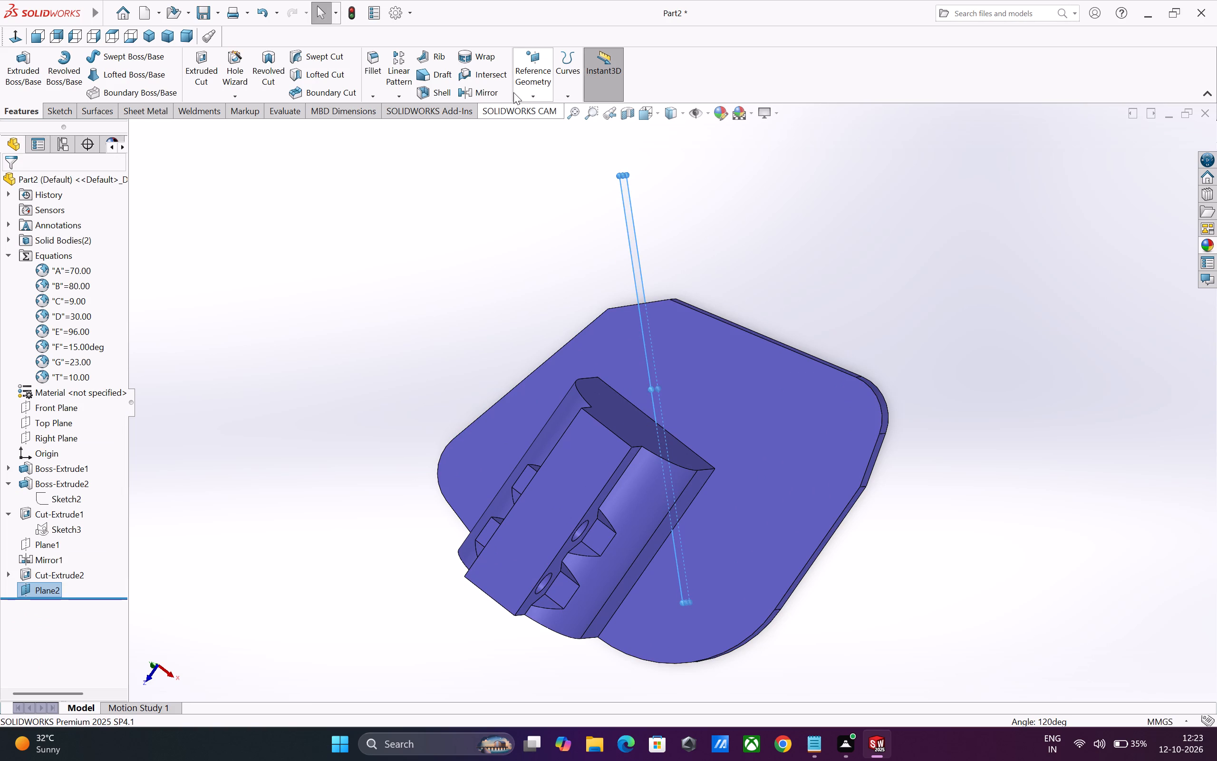
Mirror the arched solid body with its trapezoid cuts and holes about the mid plane between the base plate's straight edge faces.
left_click(493, 94)
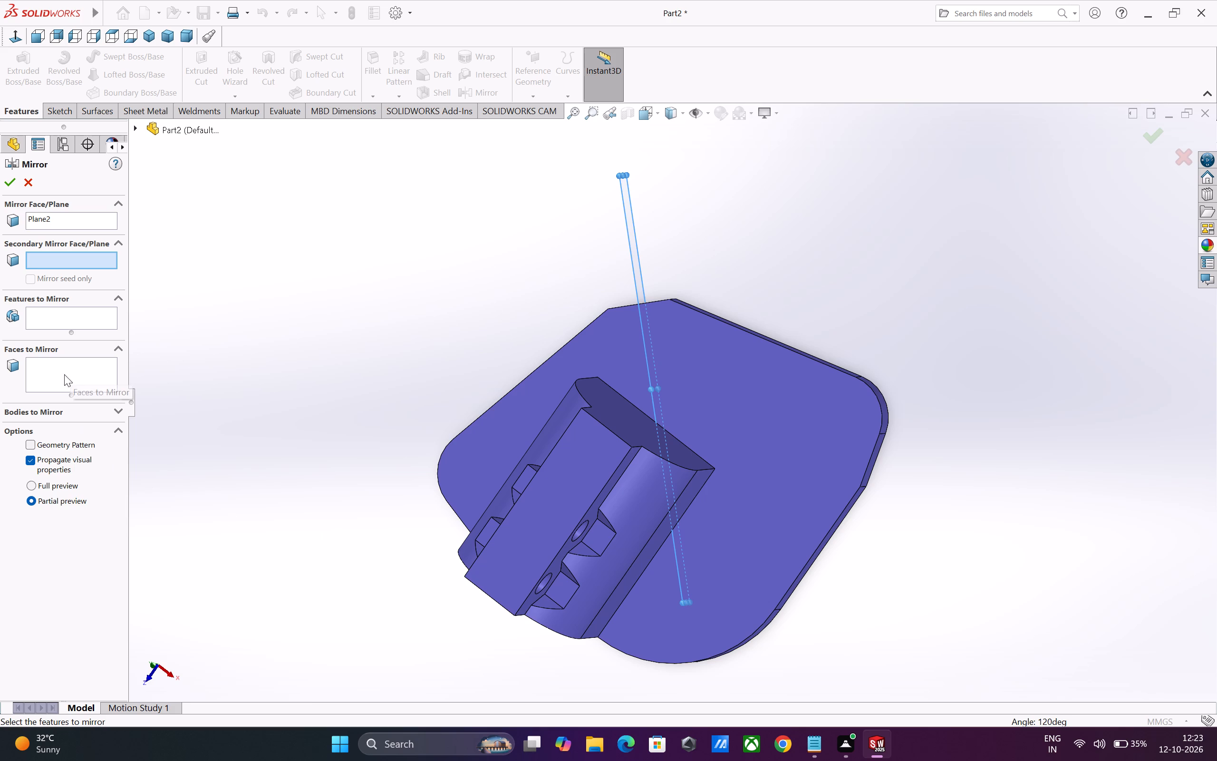
left_click(97, 412)
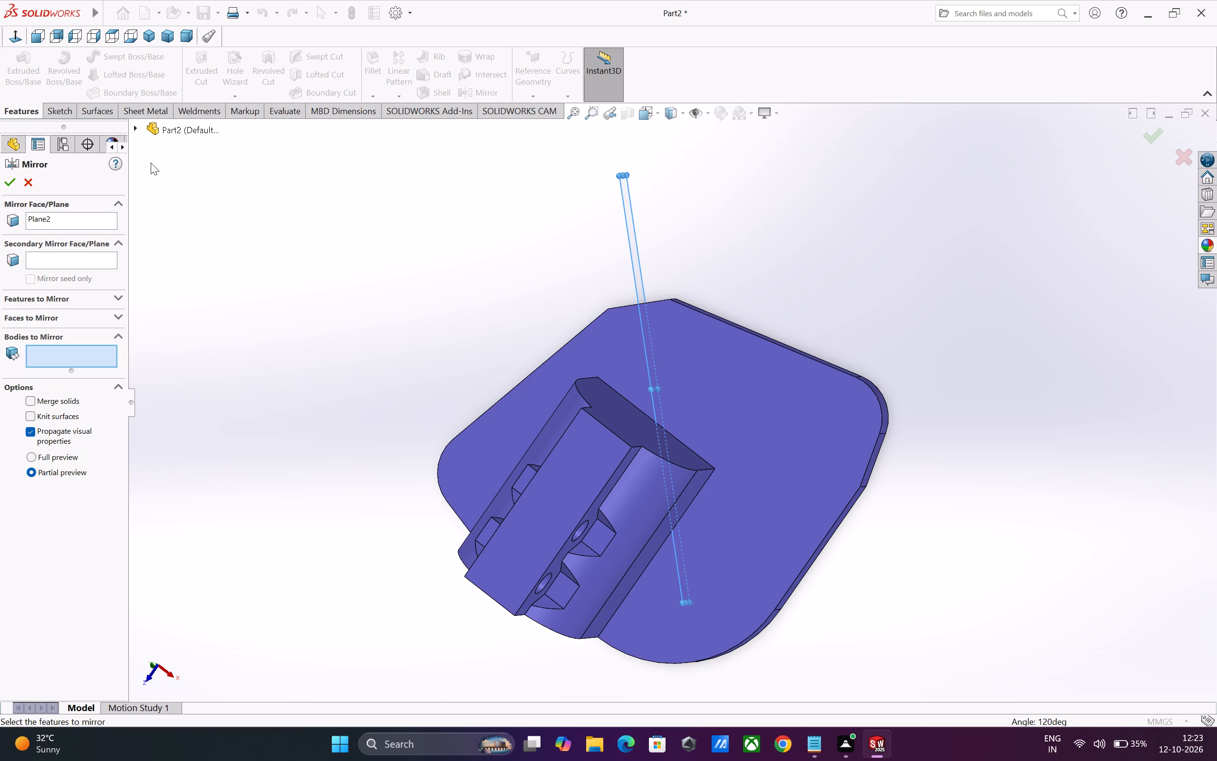
left_click(135, 126)
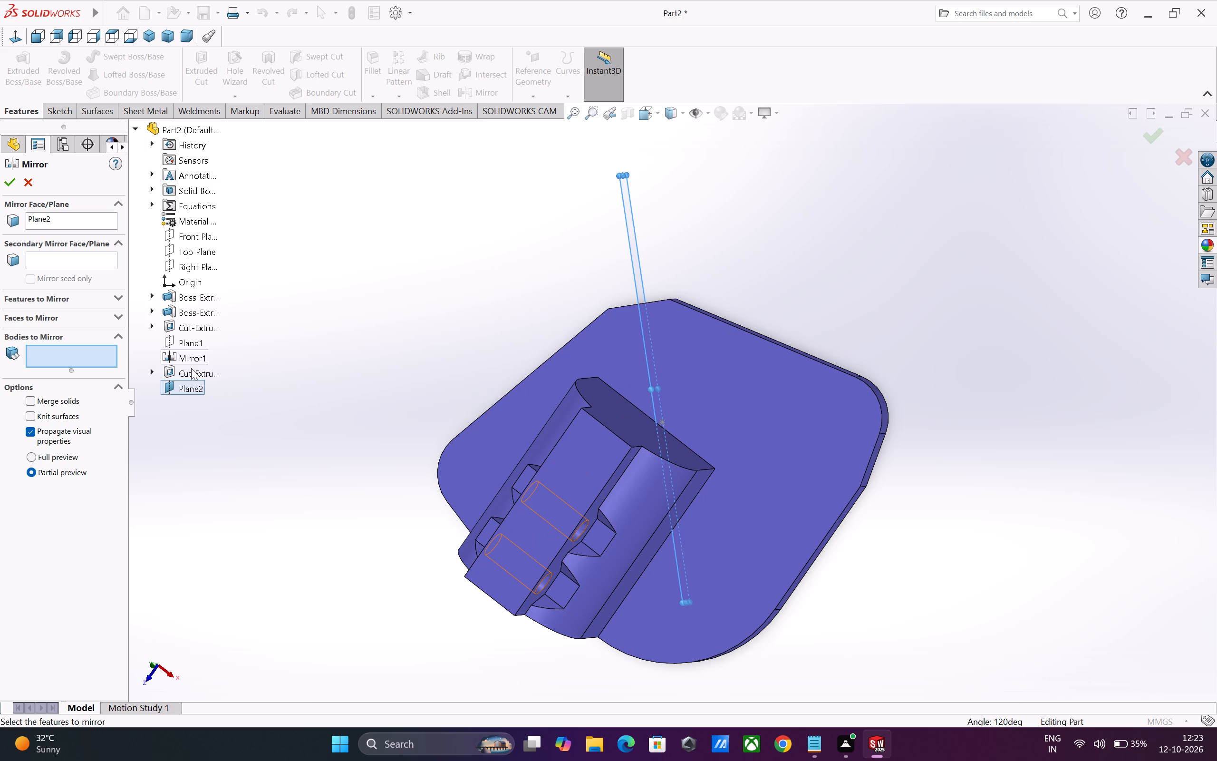
left_click(191, 369)
double_click(191, 369)
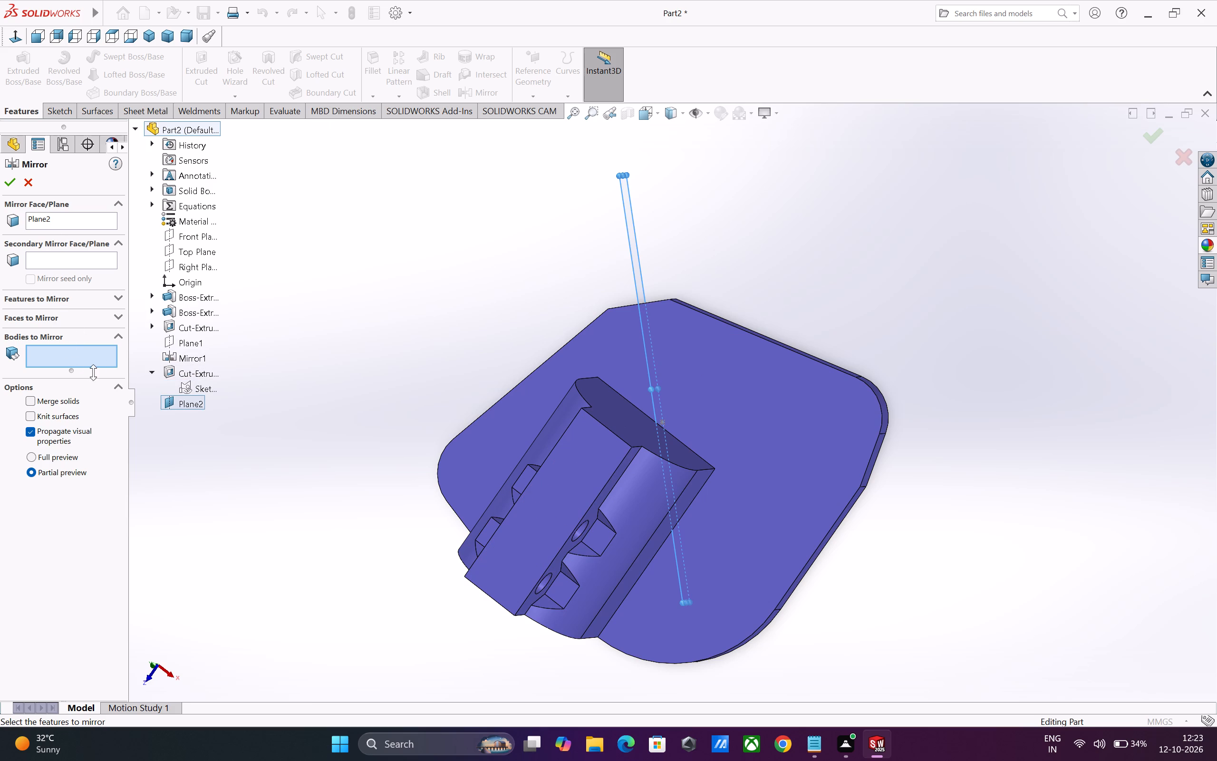
left_click(545, 498)
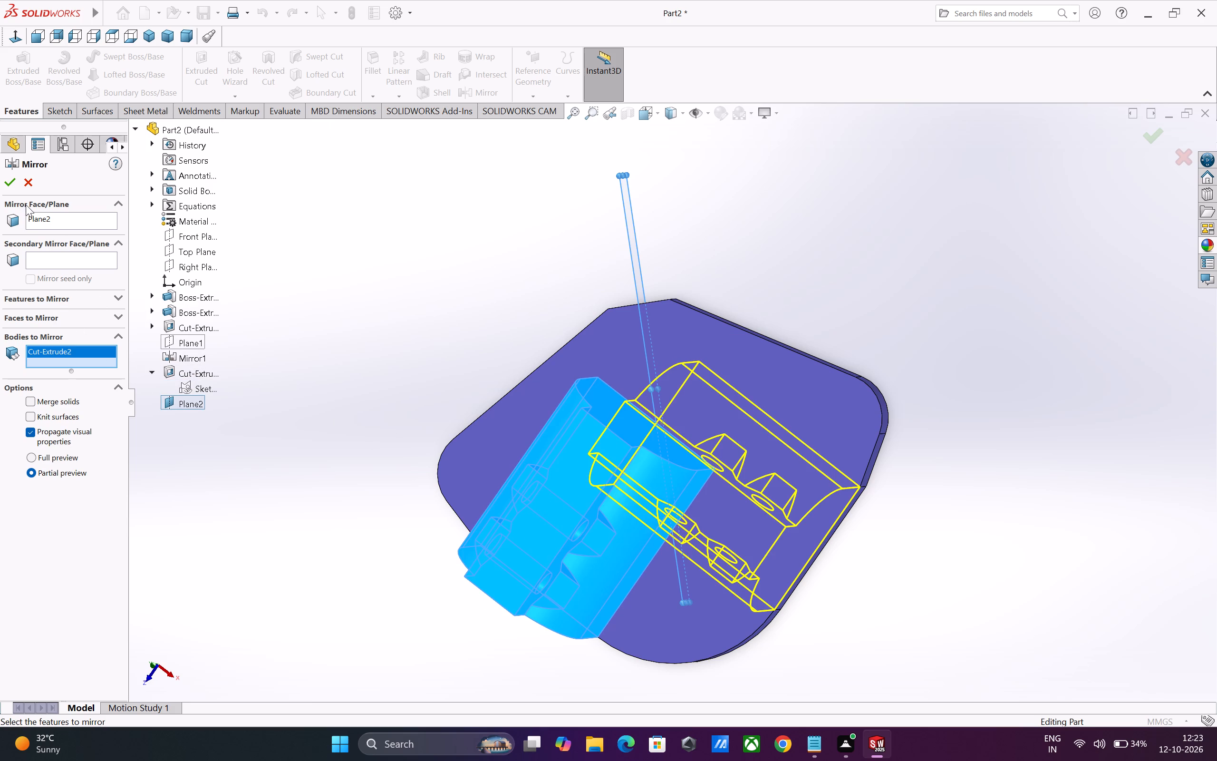
left_click(7, 186)
Add the Direct Editing tool set to the available command groups.
scroll(241, 315, "up", 1)
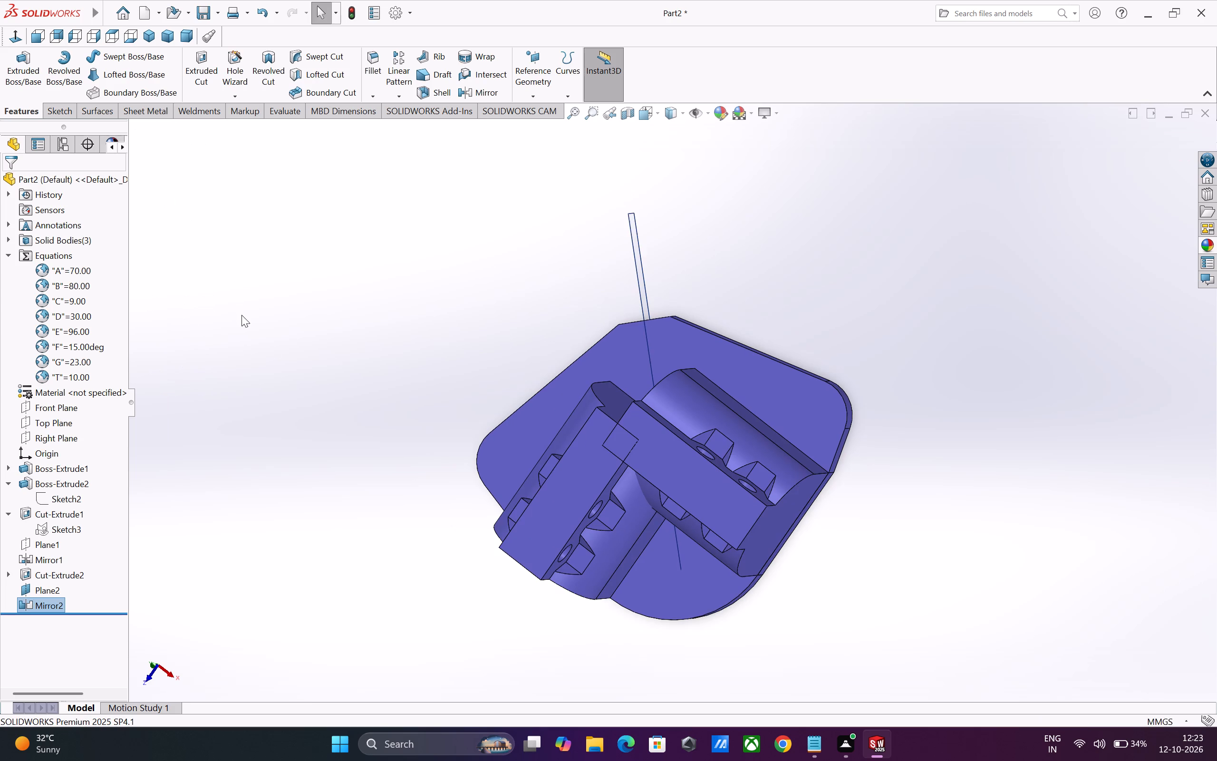
middle_click_drag(289, 381, 318, 395)
scroll(370, 363, "up", 1)
middle_click(318, 395)
scroll(311, 400, "up", 1)
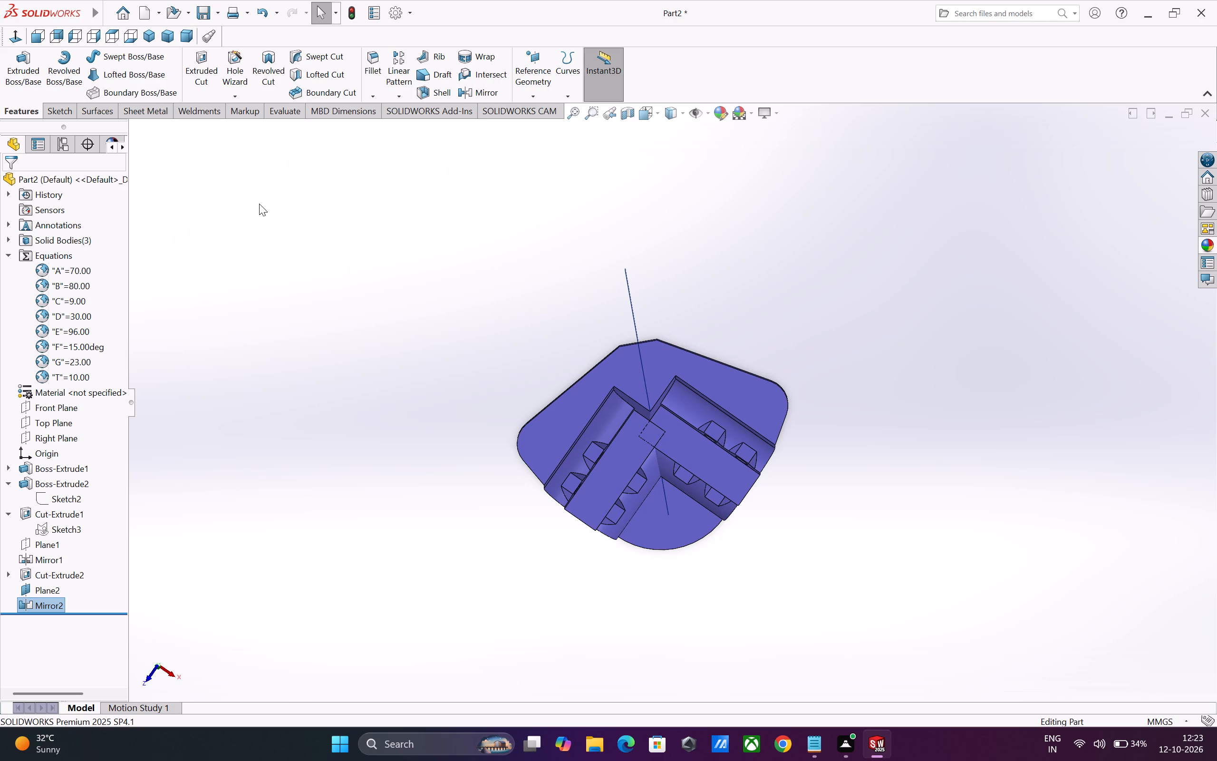
right_click(719, 85)
left_click(738, 126)
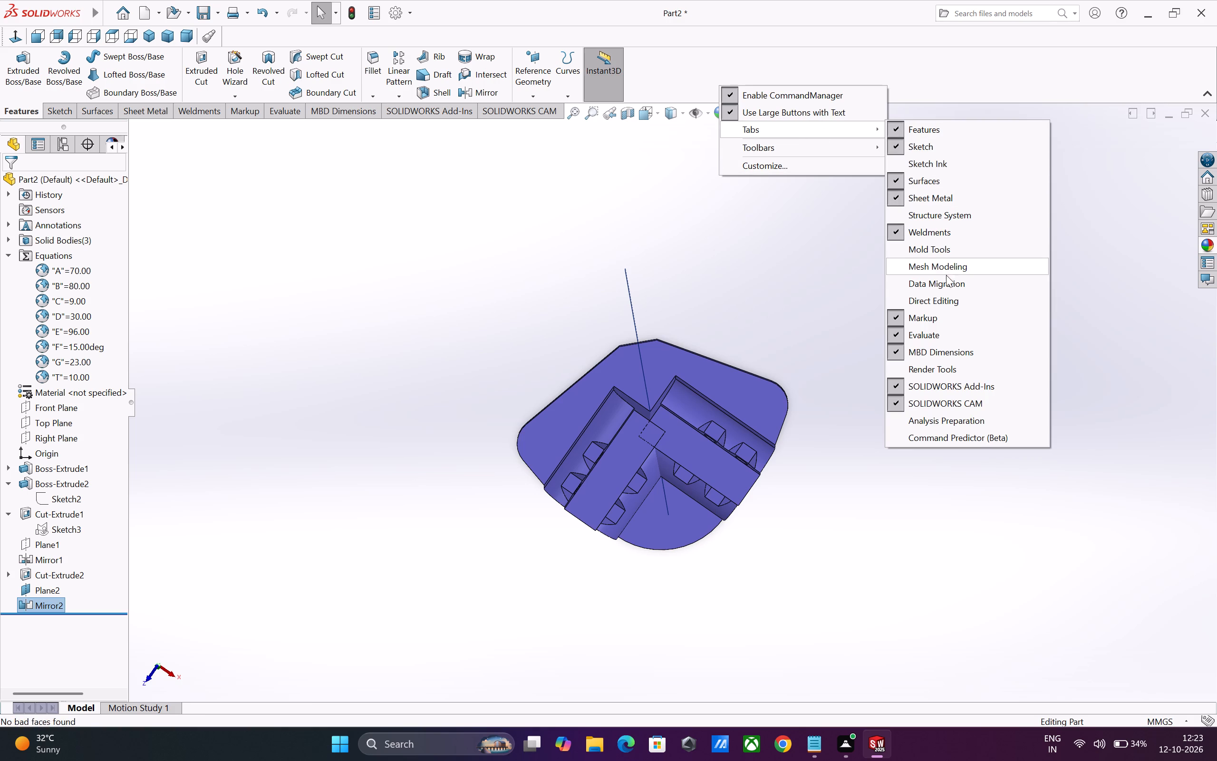
left_click(952, 299)
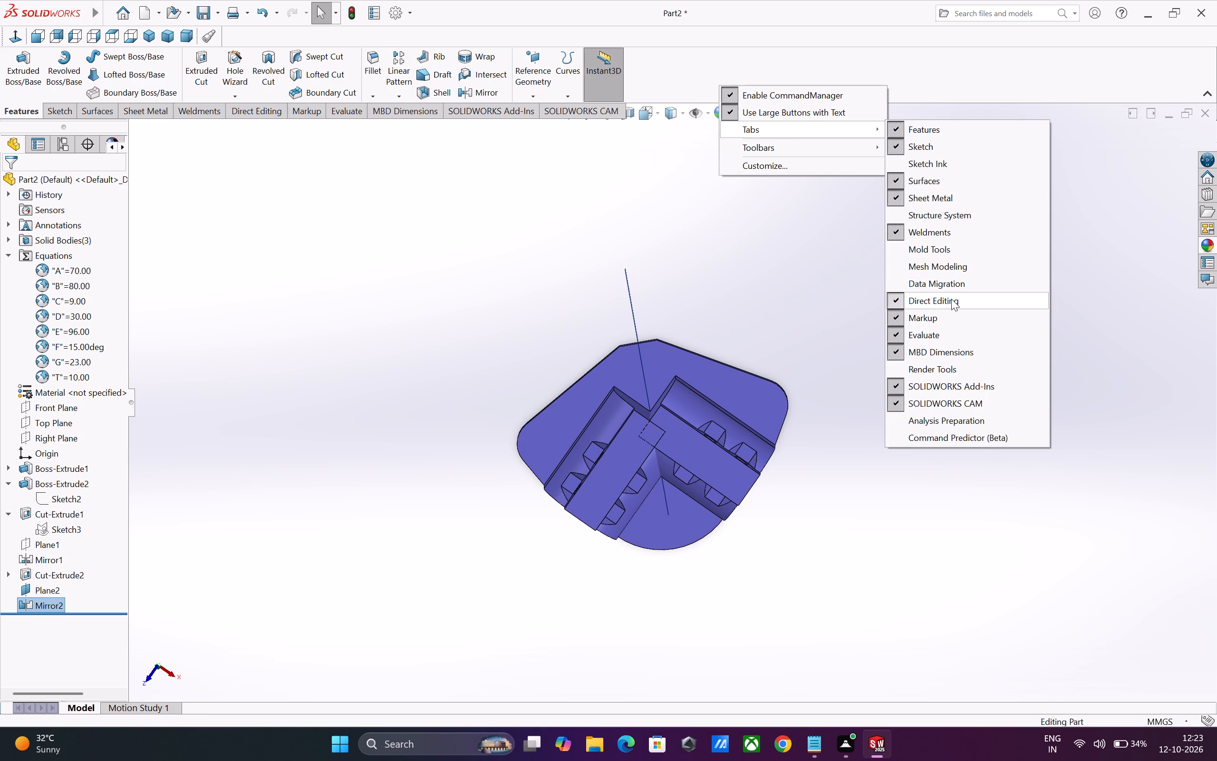
left_click(794, 257)
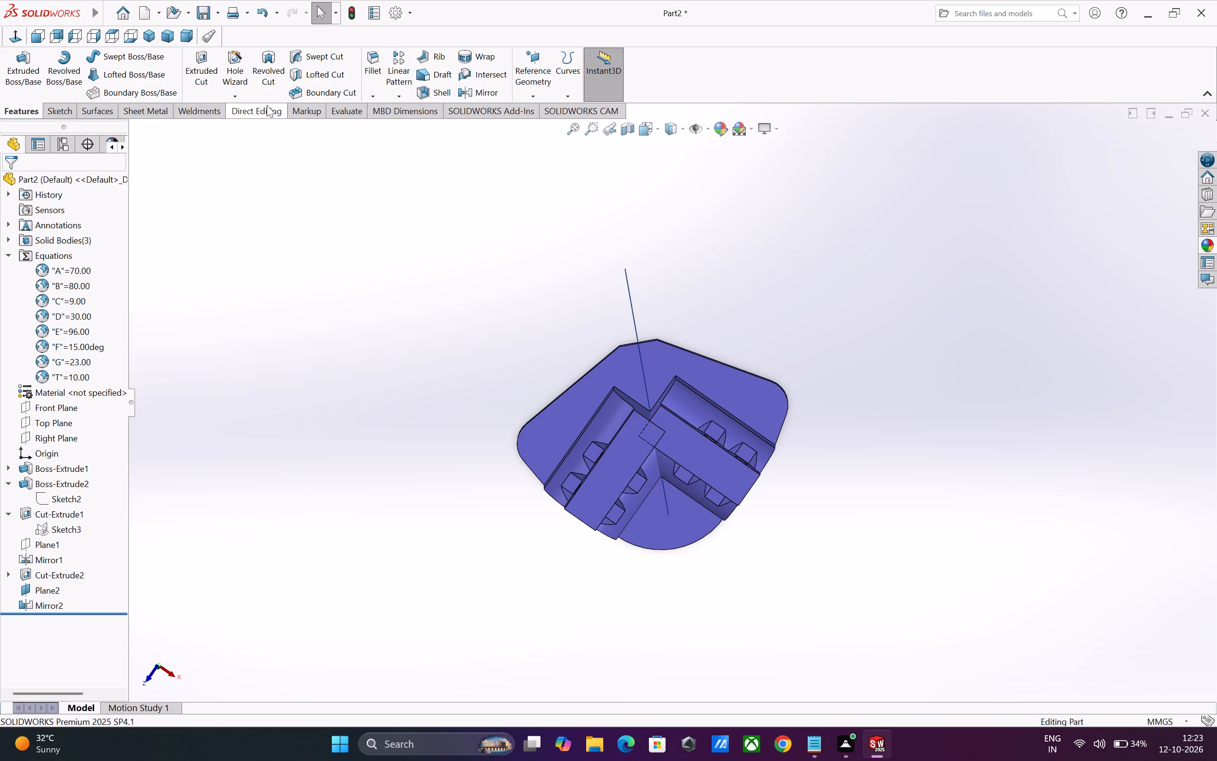
Combine the original arched body and its mirrored copy into one body with the Add operation.
left_click(265, 107)
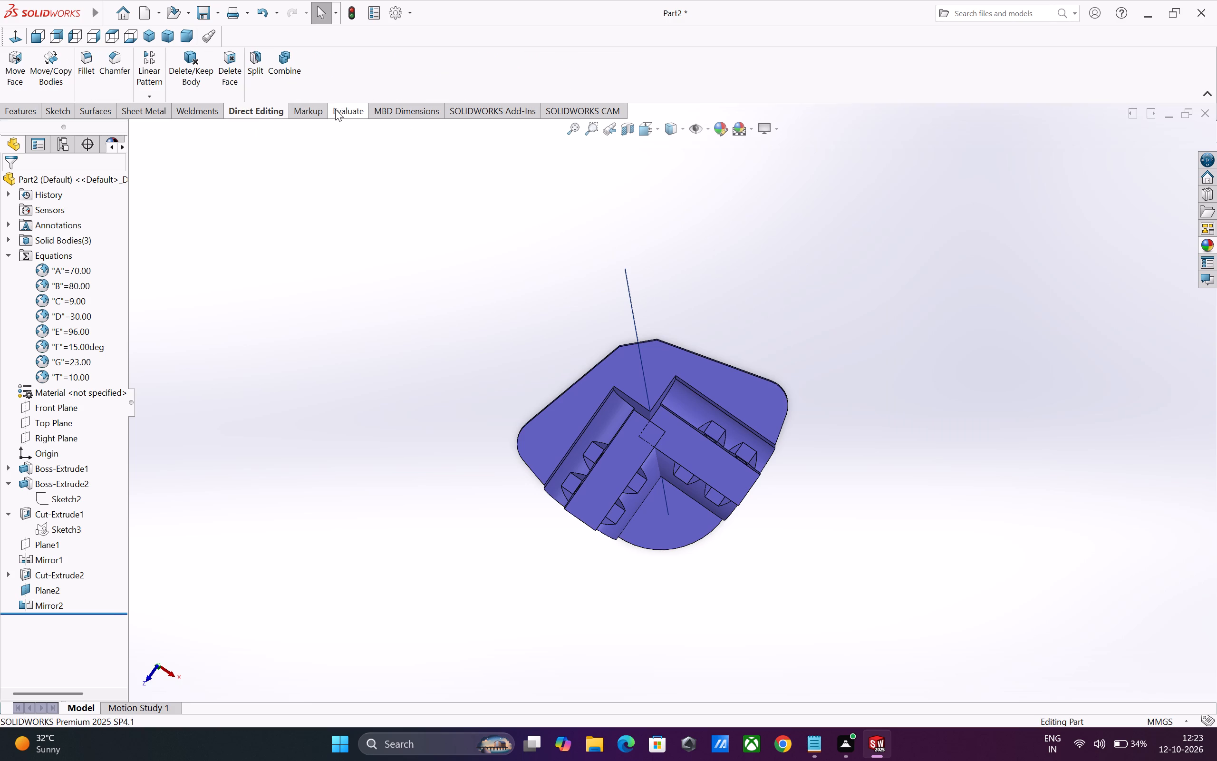
left_click(277, 59)
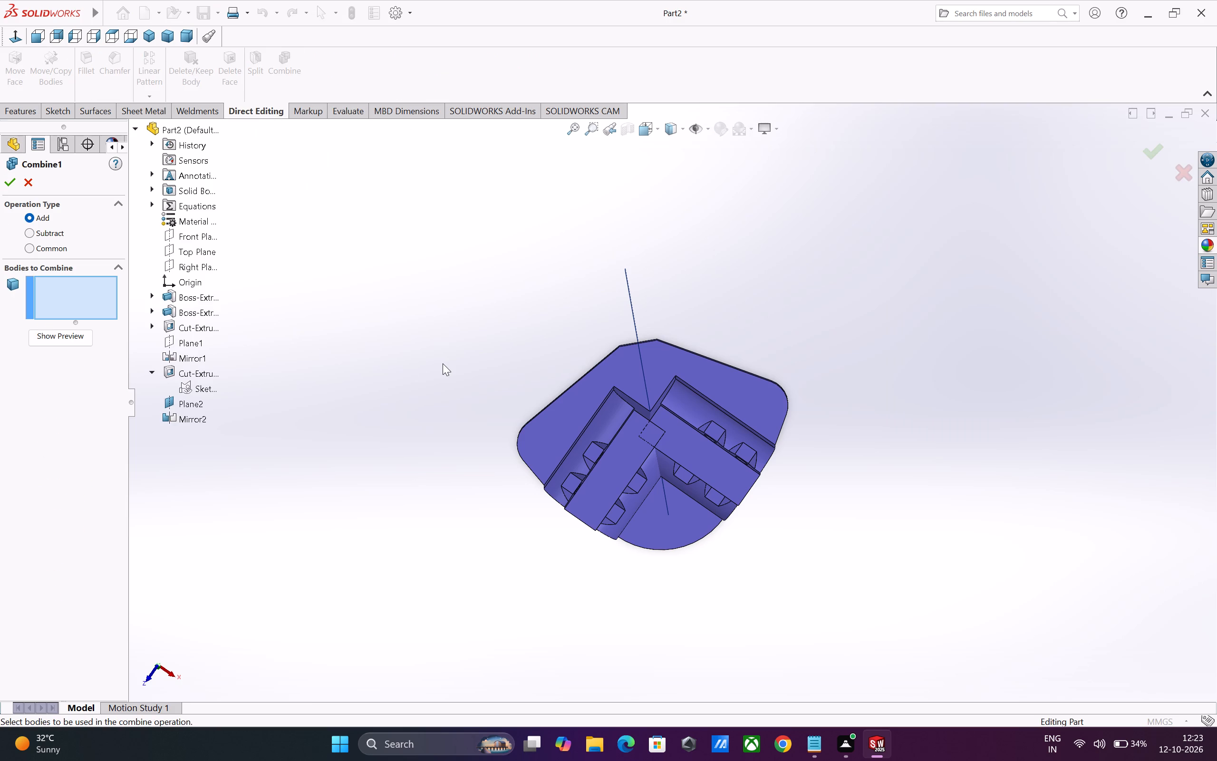
left_click(619, 462)
left_click(702, 449)
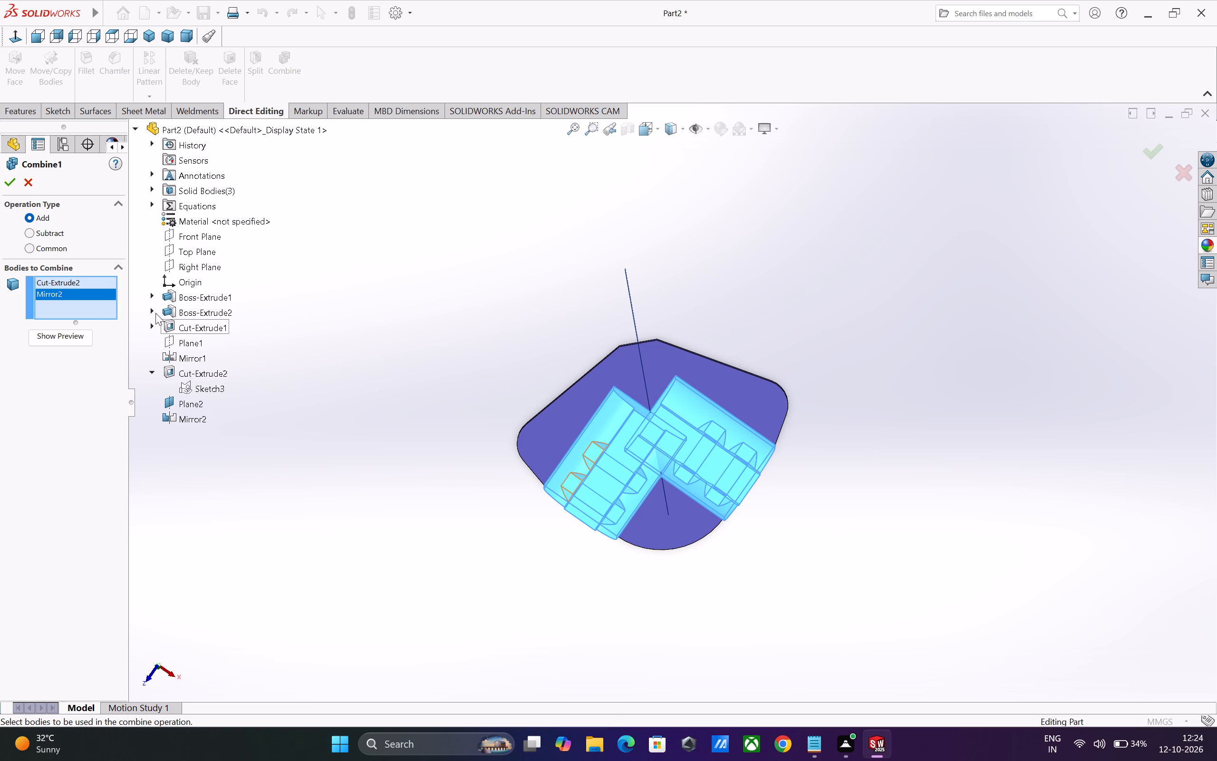
left_click(9, 185)
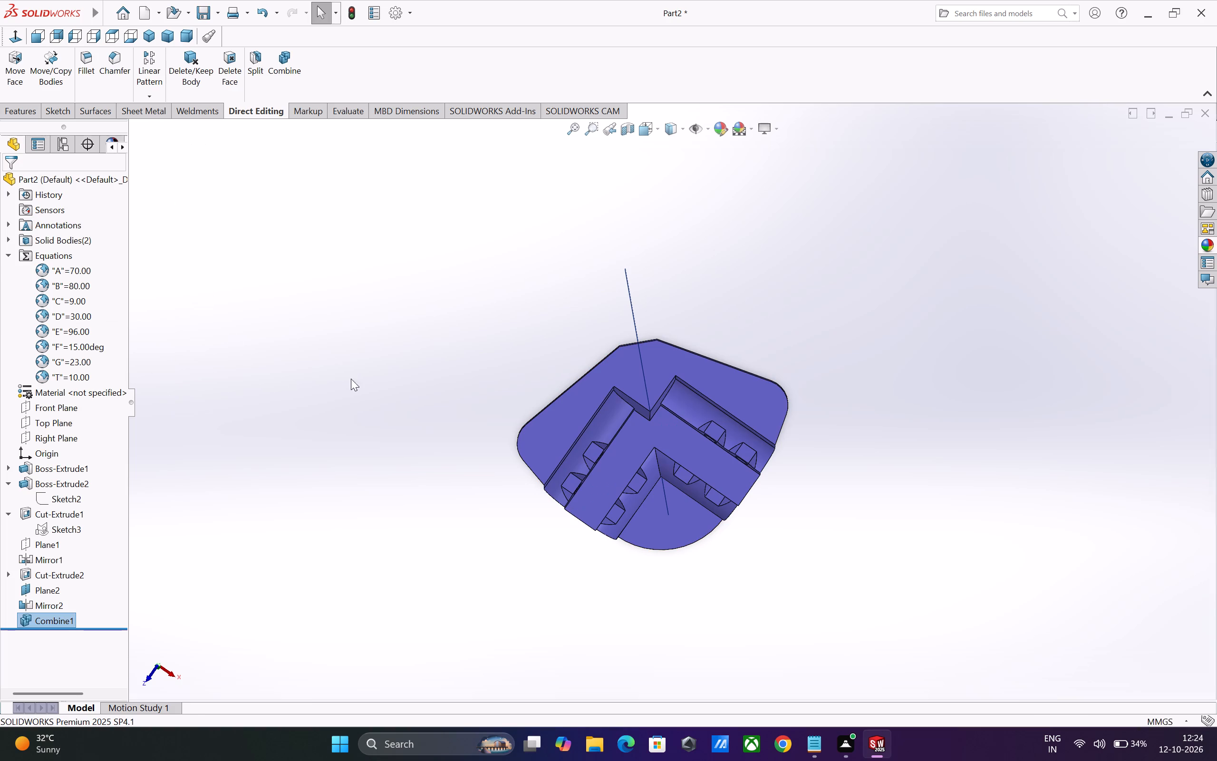
Hide the mid plane used for mirroring the arched body.
left_click(377, 366)
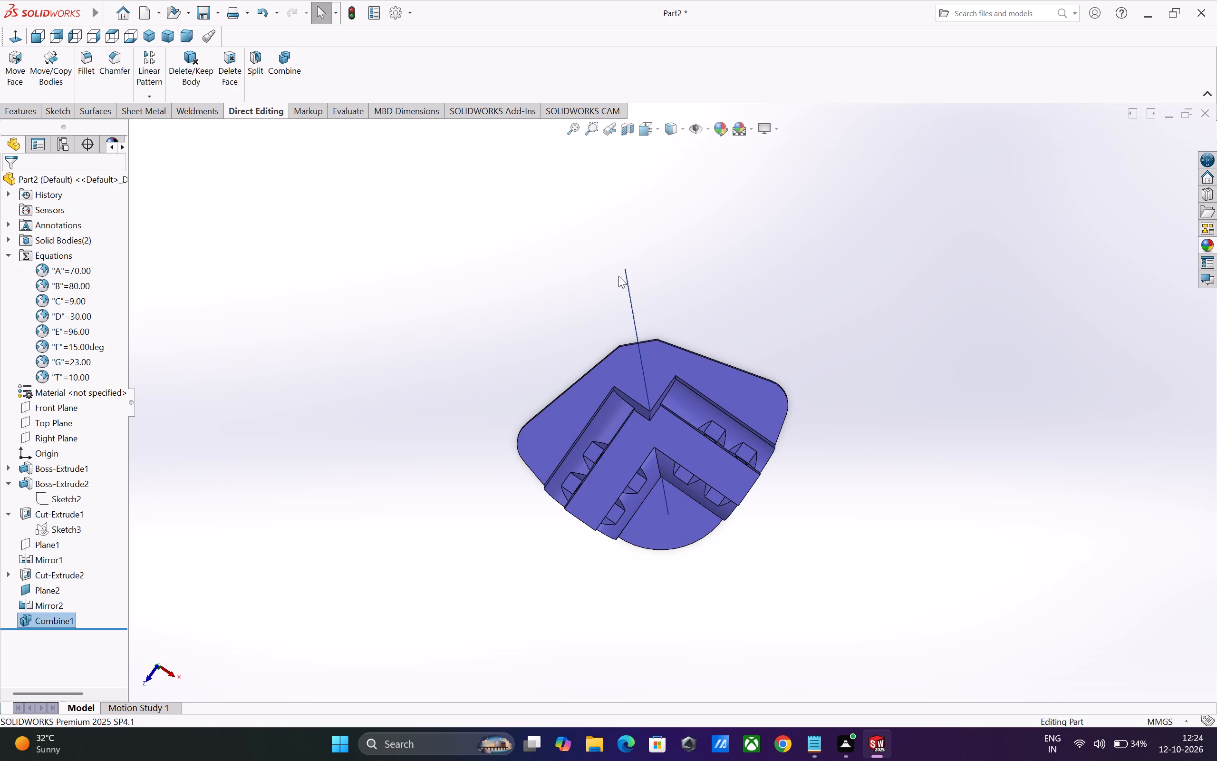
left_click(628, 289)
left_click(695, 262)
Examine the combined L-shaped body, its trapezoid cuts and holes, and the base plate from all sides.
middle_click_drag(627, 299, 707, 255)
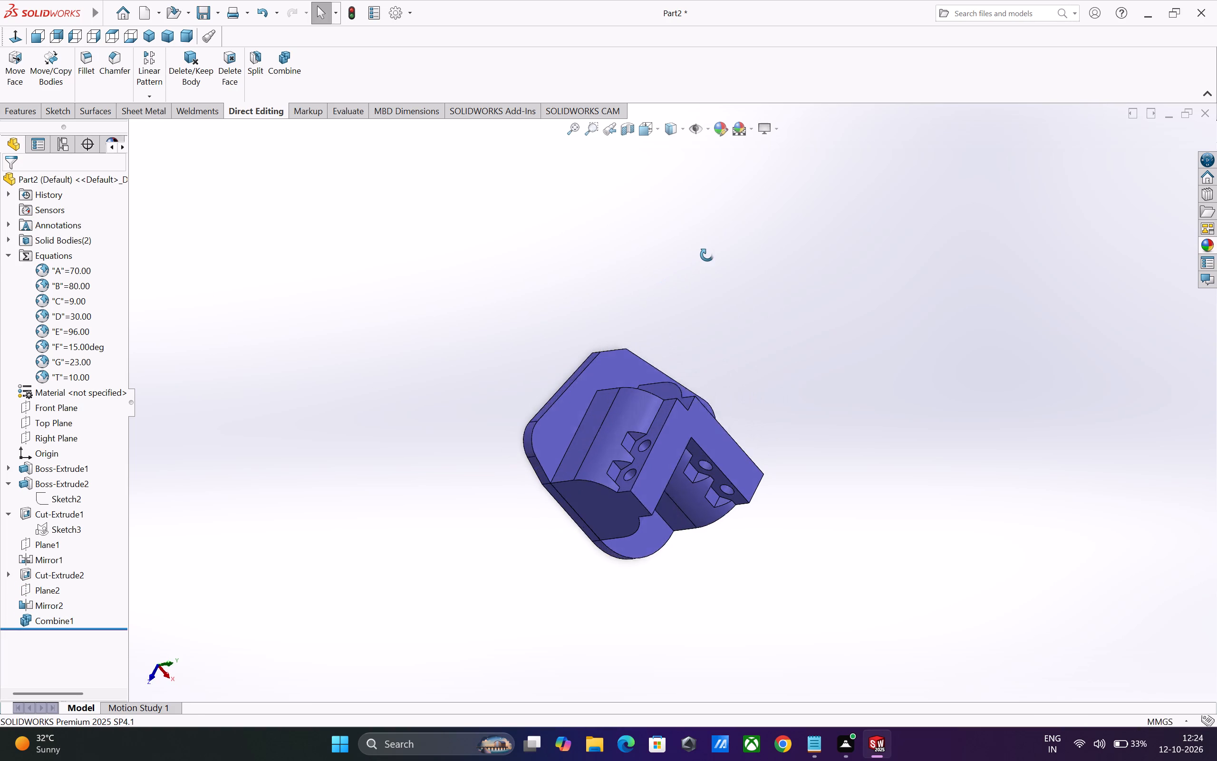
middle_click_drag(707, 255, 627, 398)
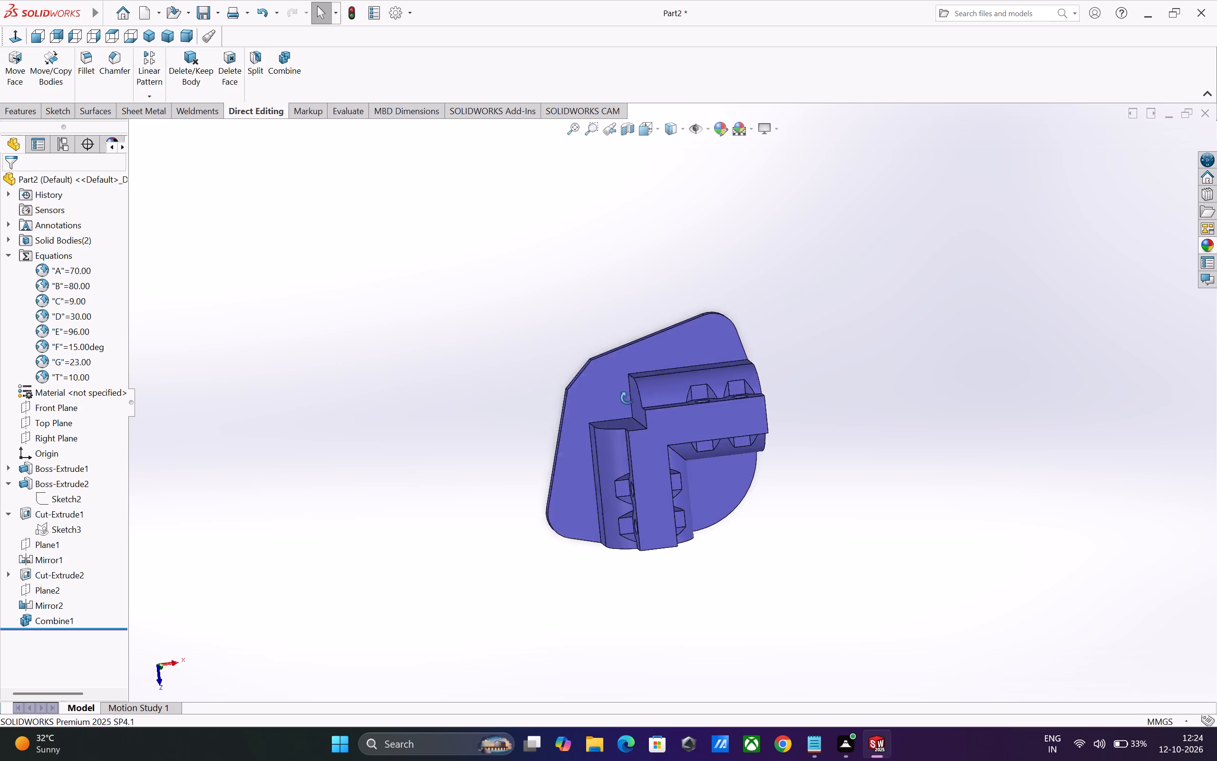
middle_click_drag(627, 398, 563, 287)
scroll(662, 479, "down", 2)
scroll(614, 508, "up", 1)
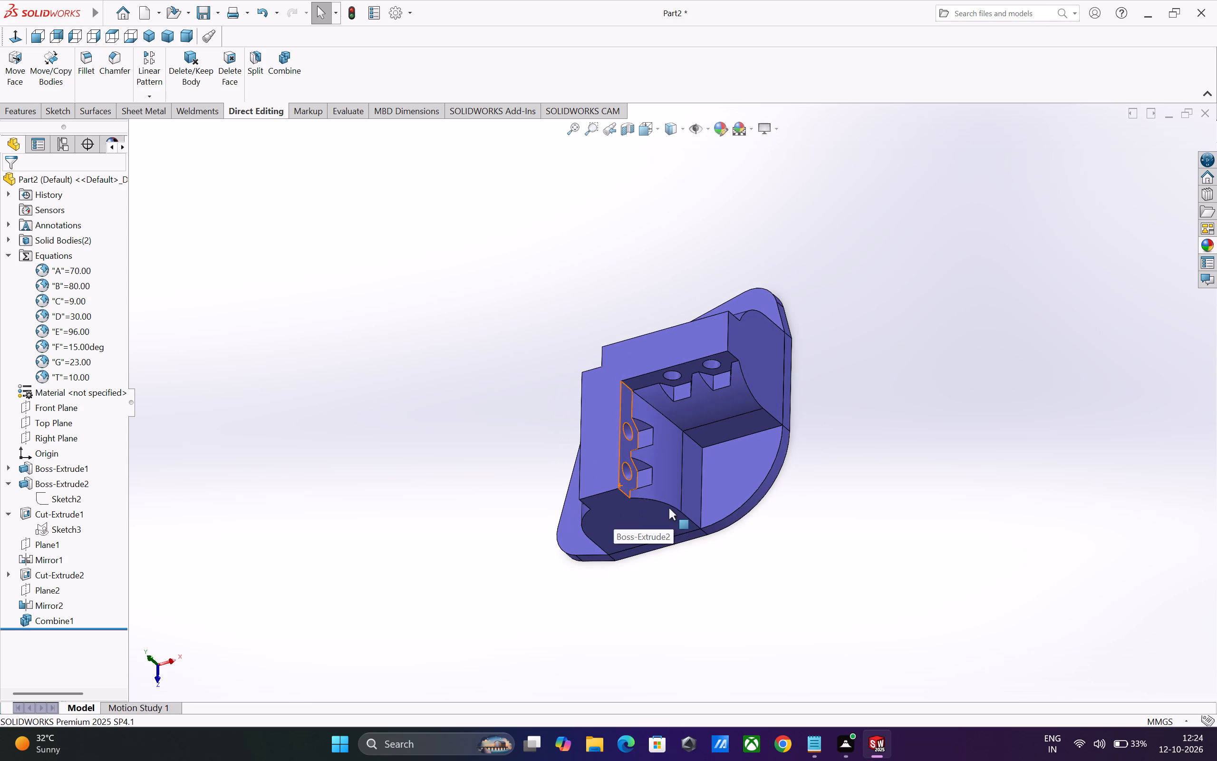
scroll(685, 538, "up", 1)
middle_click_drag(698, 537, 778, 515)
scroll(778, 515, "up", 1)
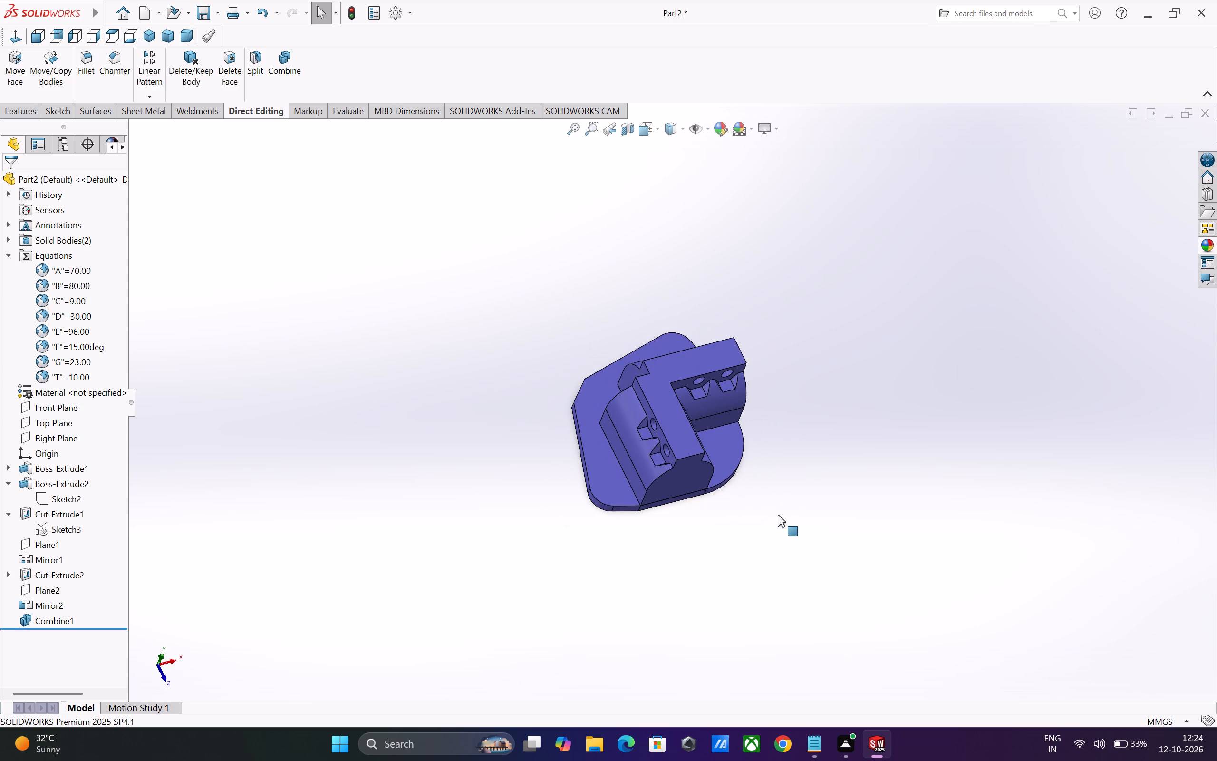
middle_click_drag(697, 511, 659, 537)
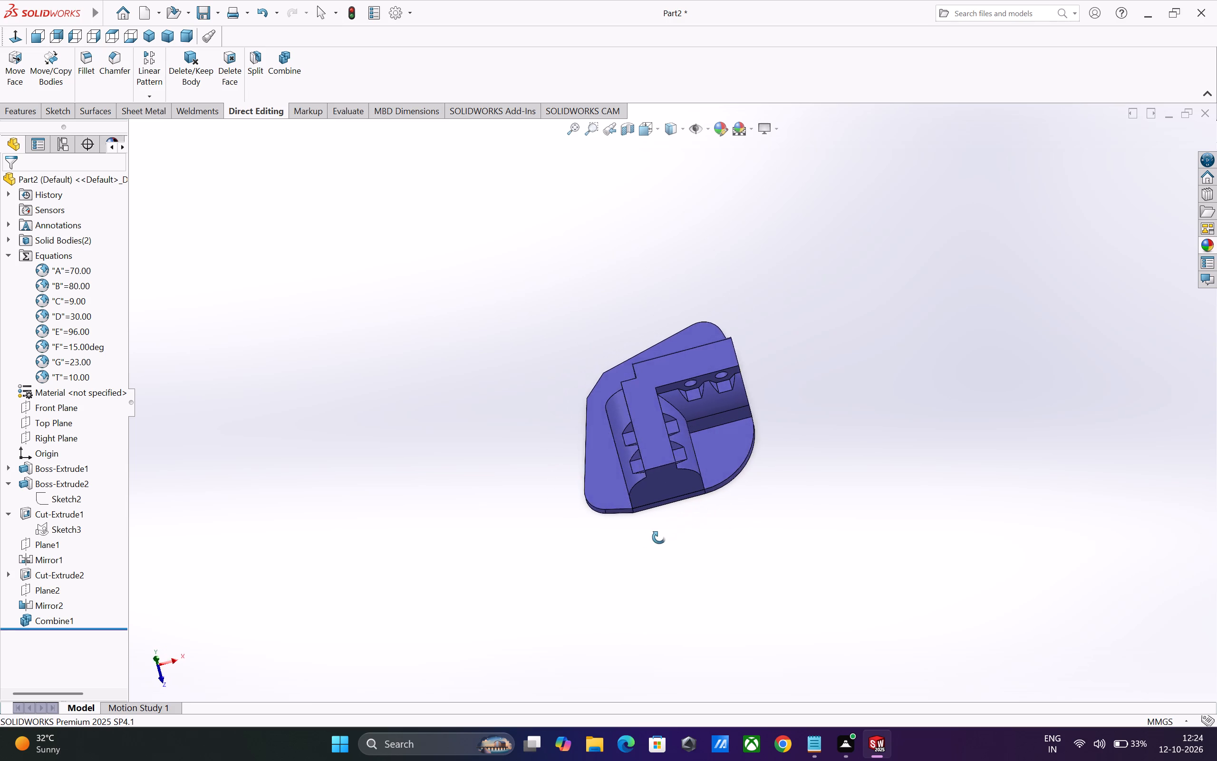
middle_click_drag(659, 537, 631, 553)
scroll(668, 363, "down", 2)
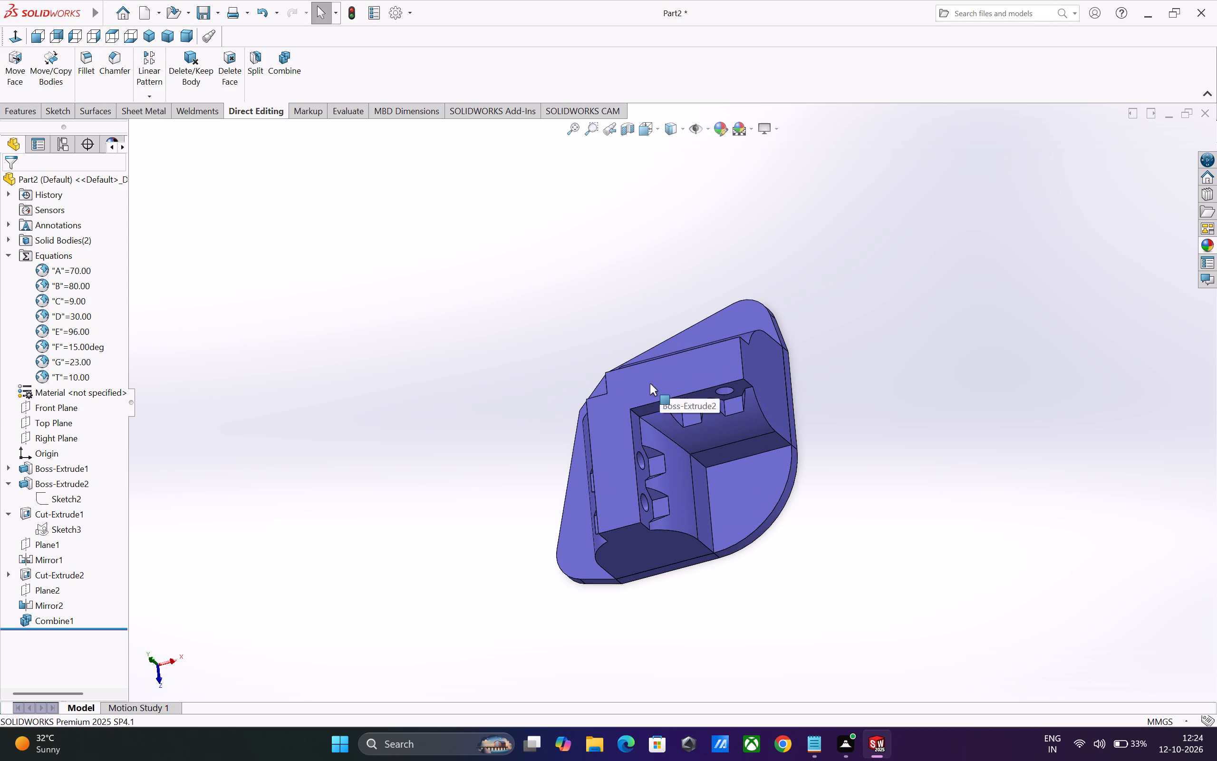
middle_click_drag(650, 383, 723, 501)
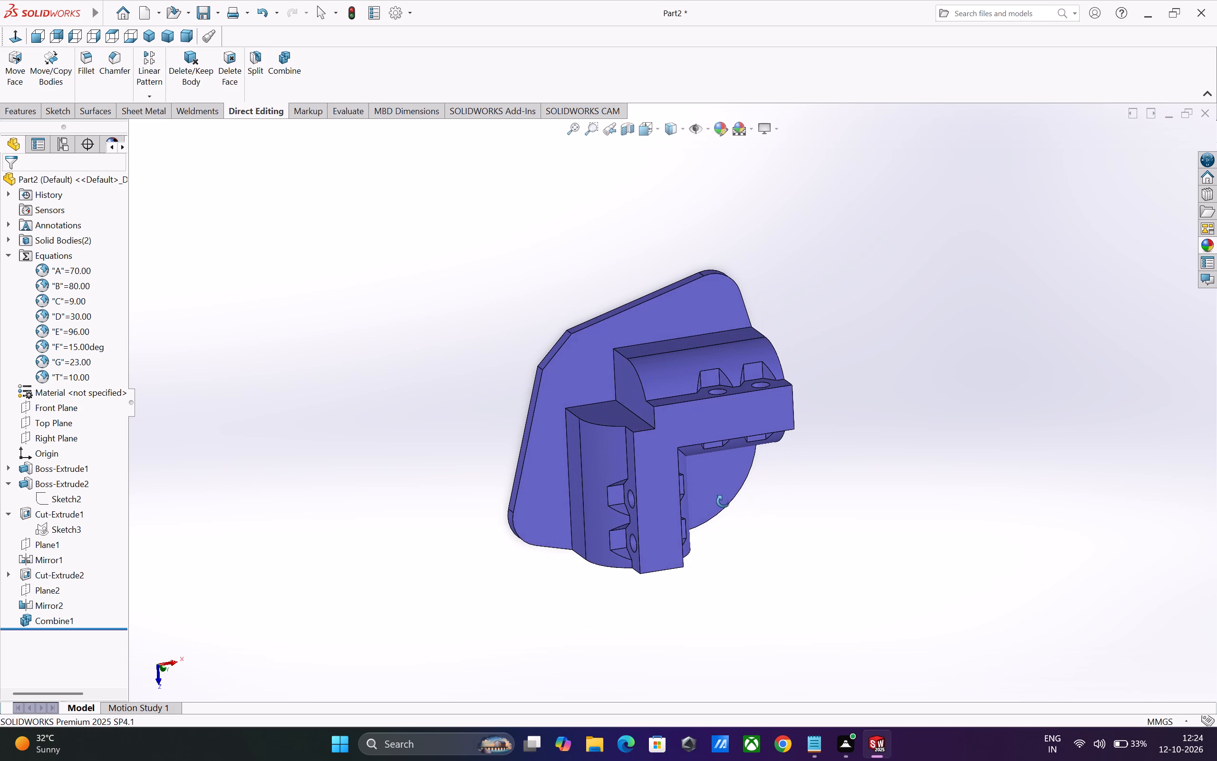
middle_click_drag(723, 501, 718, 504)
scroll(635, 404, "up", 2)
scroll(654, 425, "down", 2)
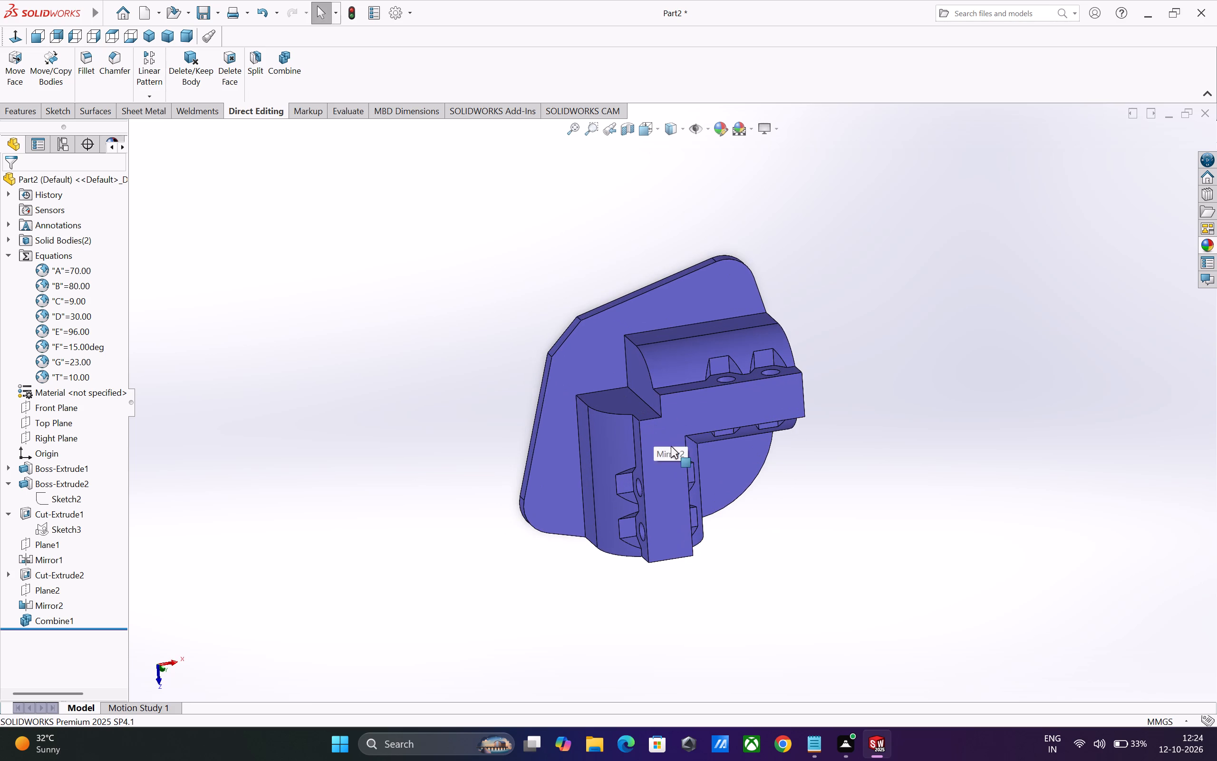
middle_click_drag(666, 449, 576, 494)
middle_click_drag(713, 586, 639, 620)
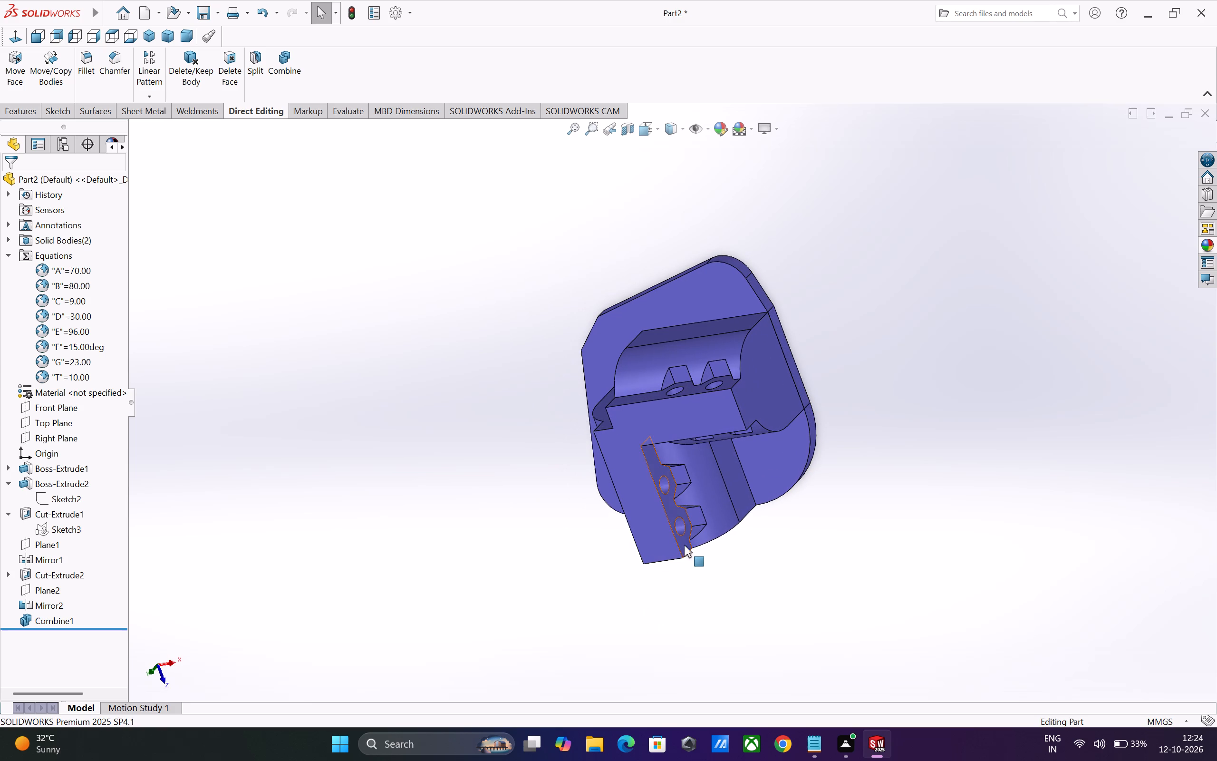
scroll(621, 439, "down", 2)
middle_click_drag(621, 439, 657, 424)
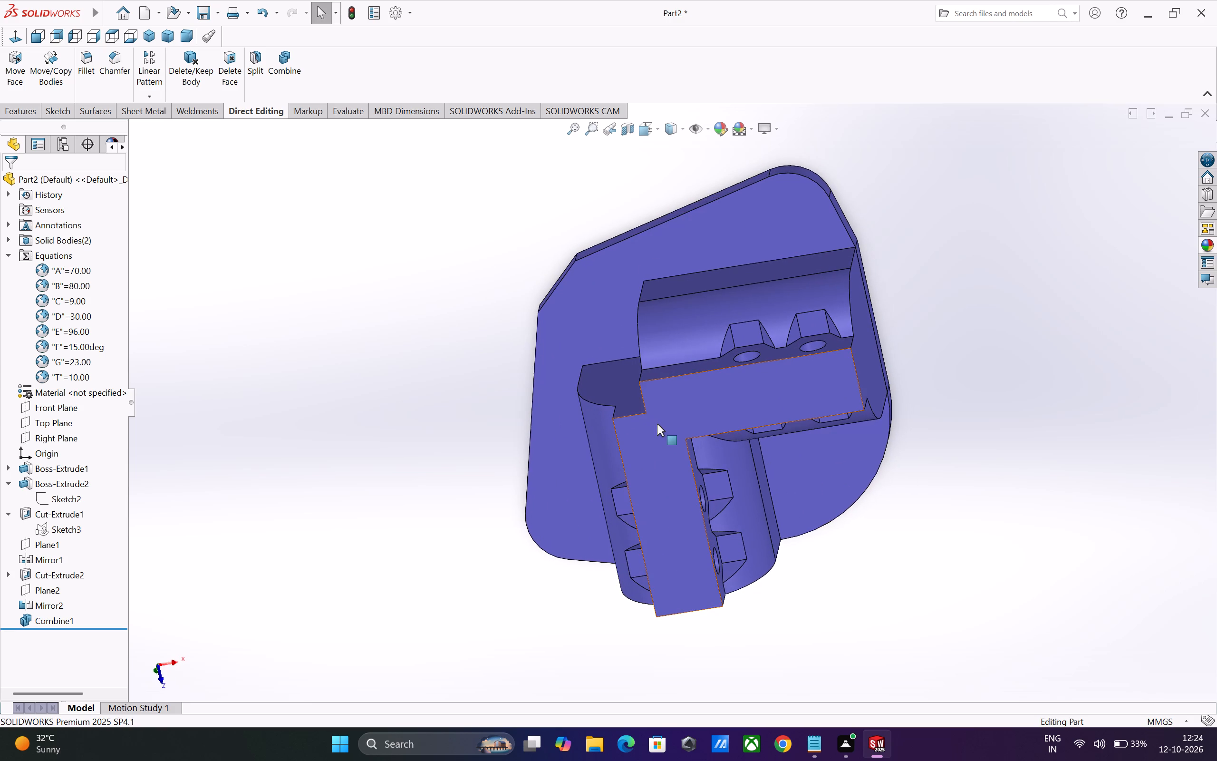
scroll(657, 424, "up", 2)
scroll(673, 393, "down", 2)
scroll(656, 440, "up", 4)
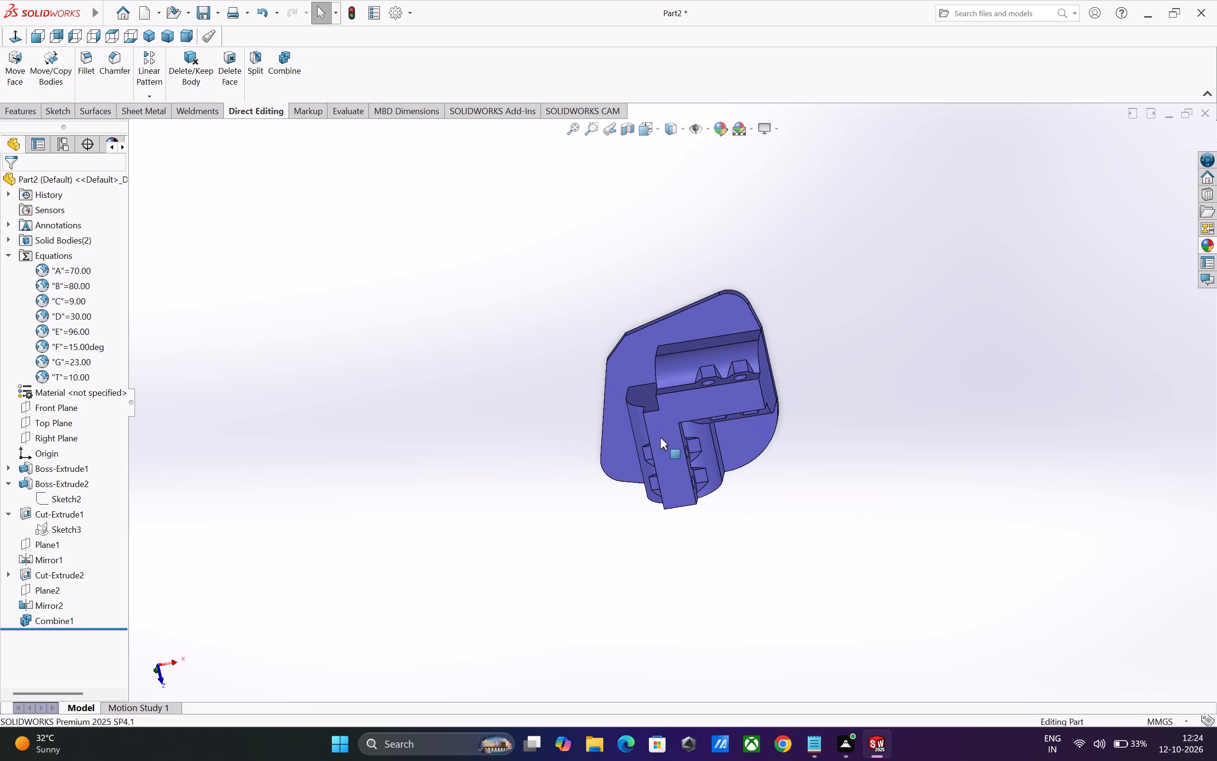
middle_click_drag(662, 438, 973, 396)
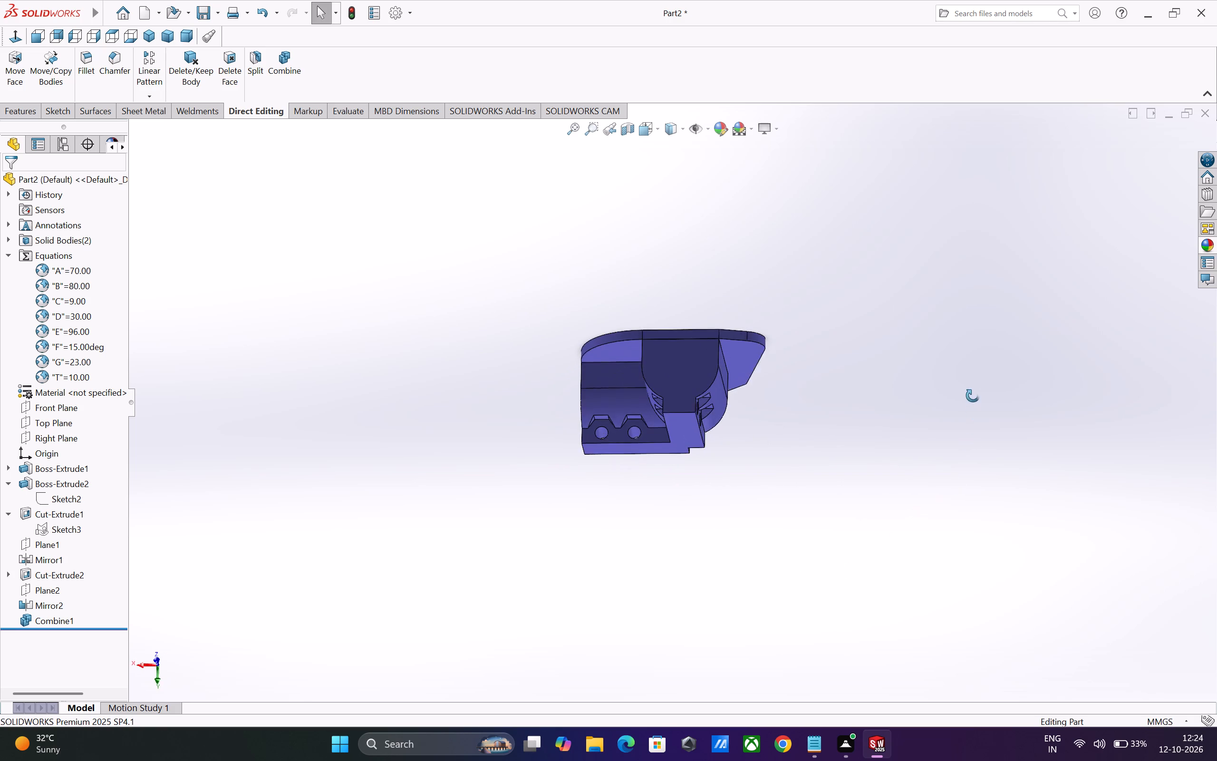
middle_click_drag(973, 396, 936, 215)
middle_click_drag(775, 618, 831, 575)
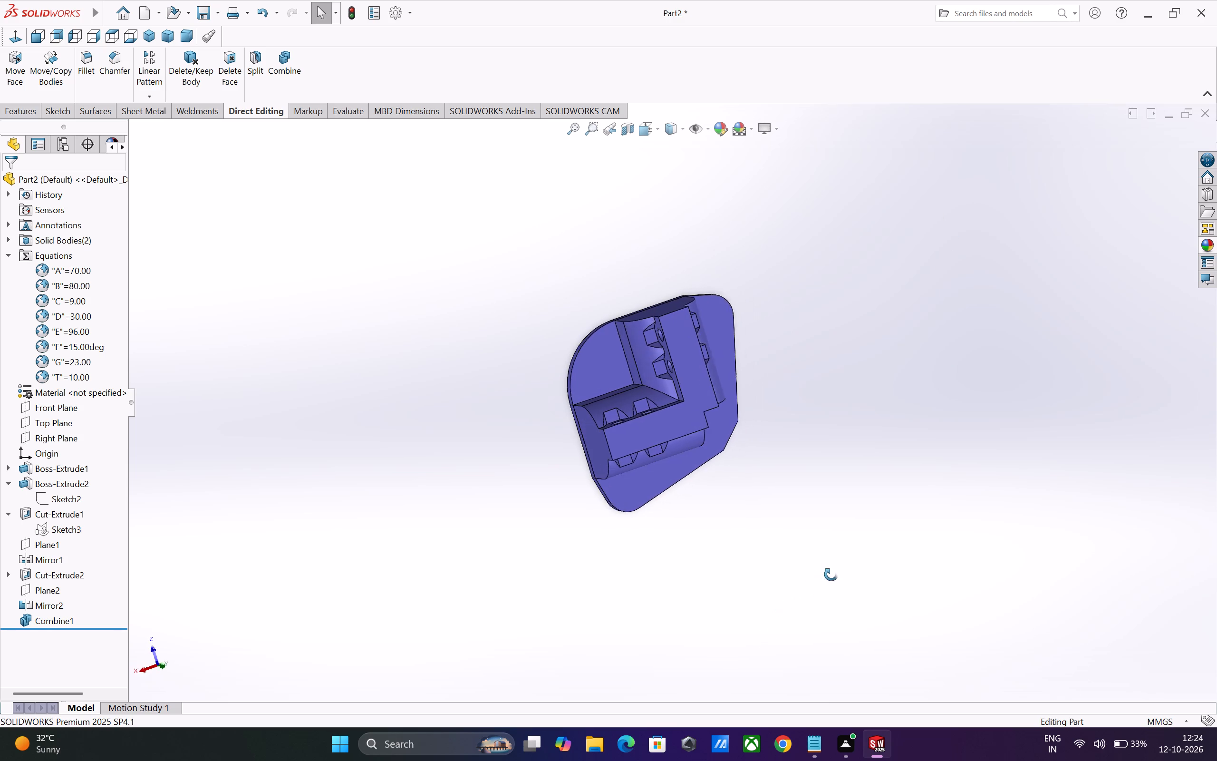
middle_click_drag(831, 575, 304, 449)
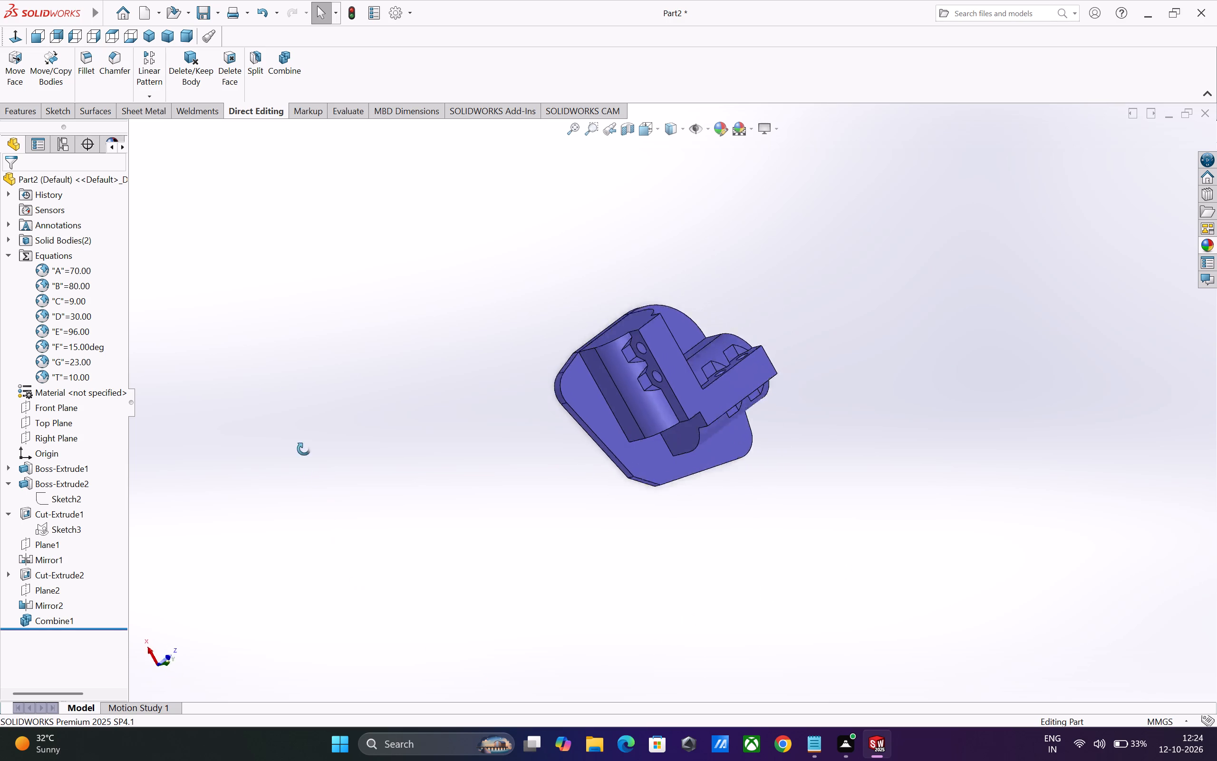
middle_click_drag(304, 449, 268, 334)
scroll(288, 402, "up", 1)
middle_click_drag(860, 517, 760, 586)
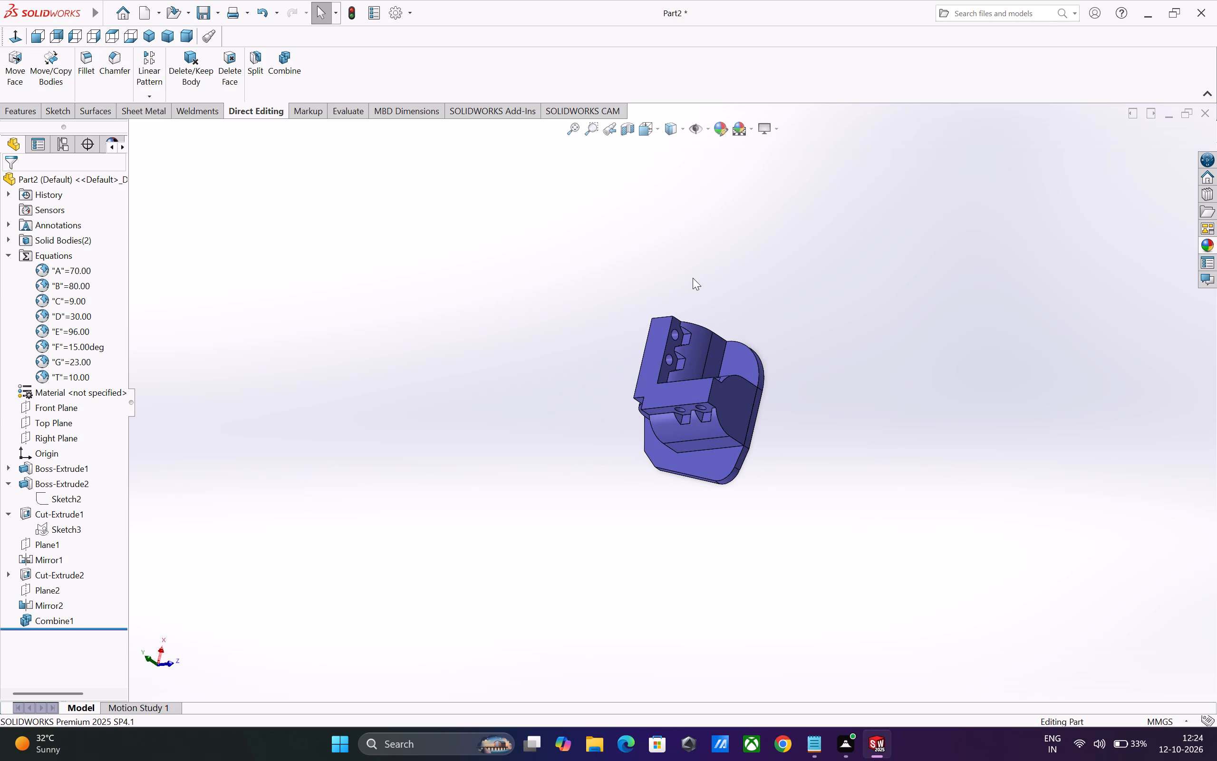
middle_click_drag(724, 312, 764, 360)
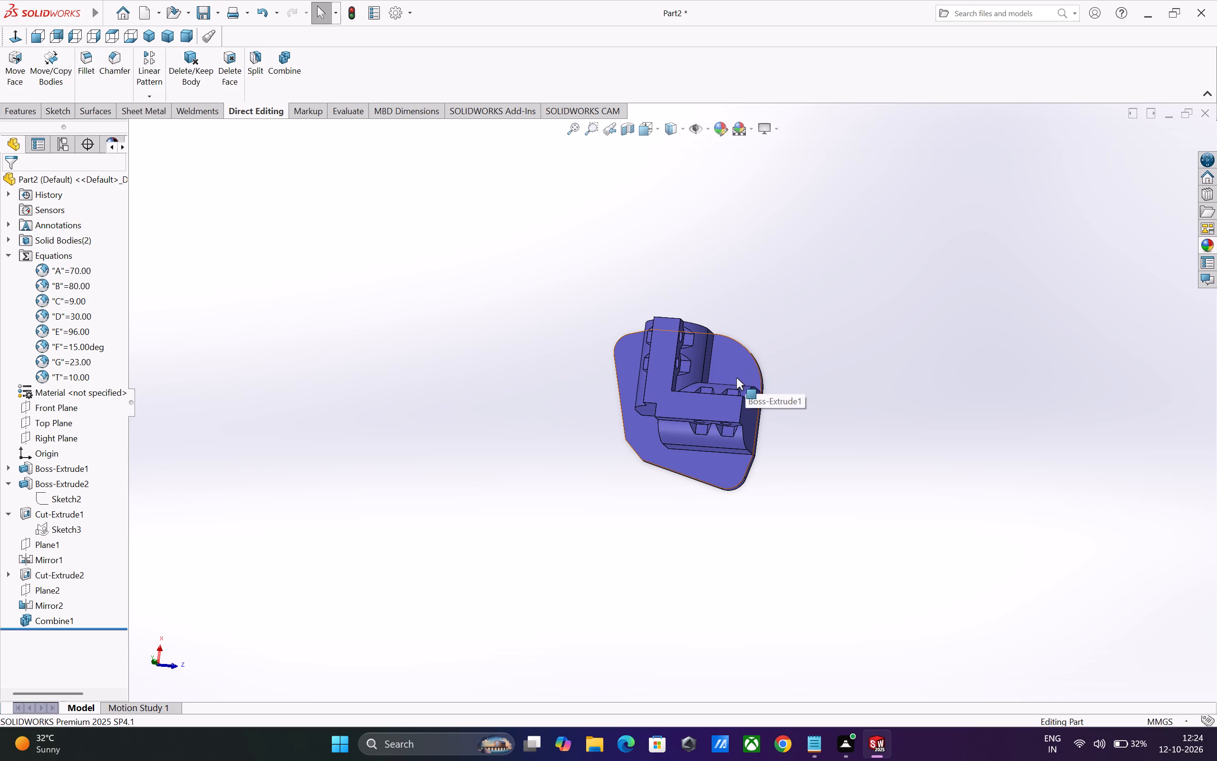
scroll(703, 356, "up", 1)
scroll(656, 390, "down", 3)
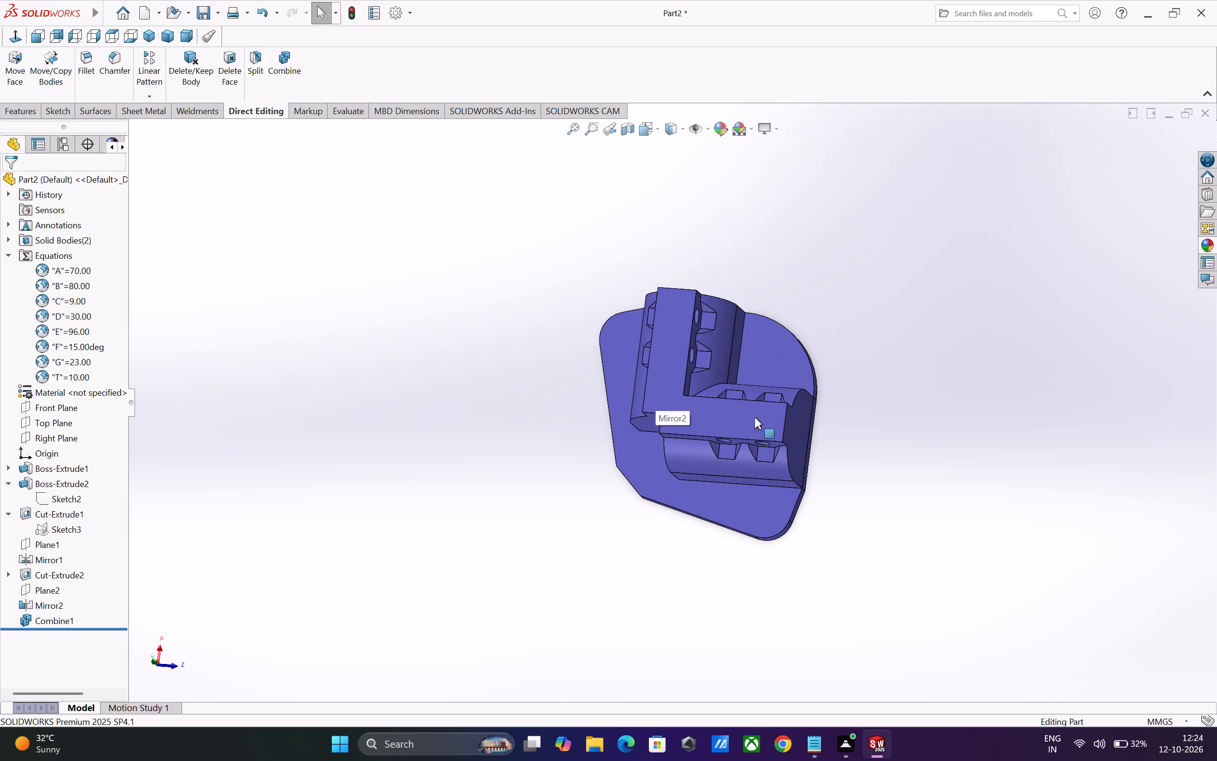
middle_click_drag(907, 448, 911, 497)
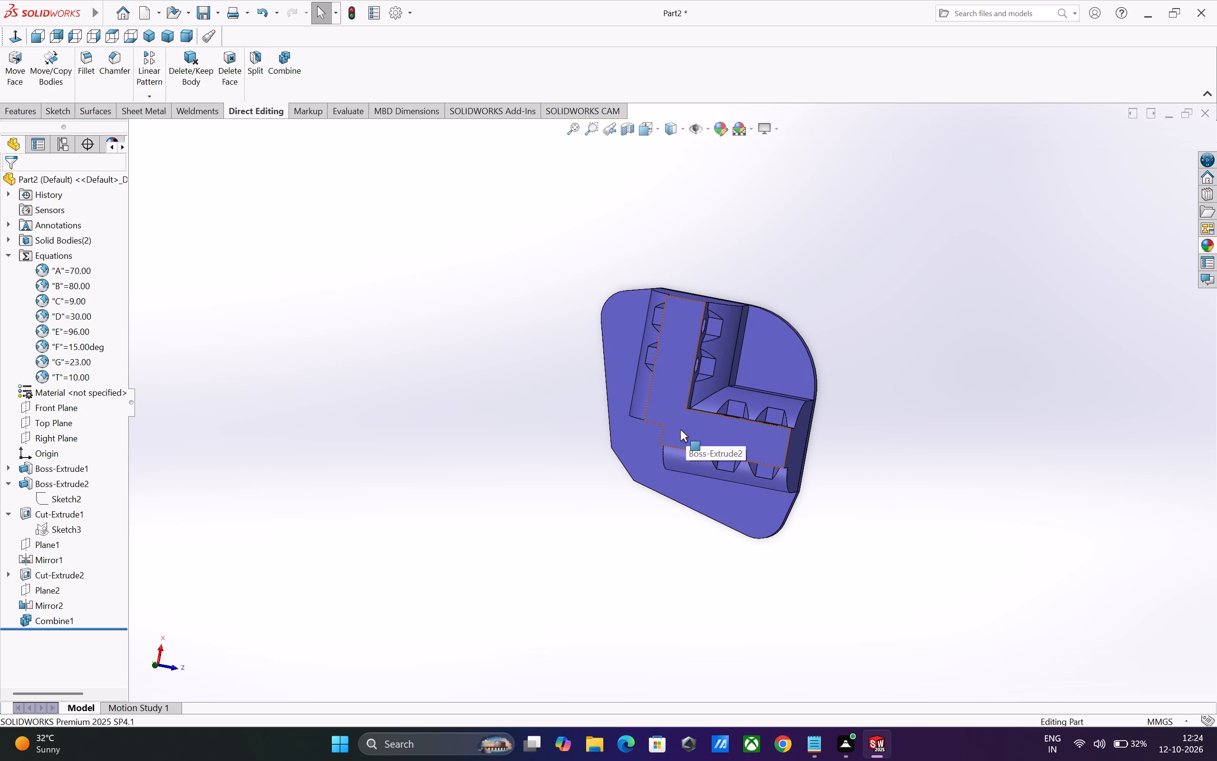
Examine the outer corner where the two legs of the combined arched body meet above the base plate.
scroll(681, 449, "up", 2)
scroll(624, 402, "down", 2)
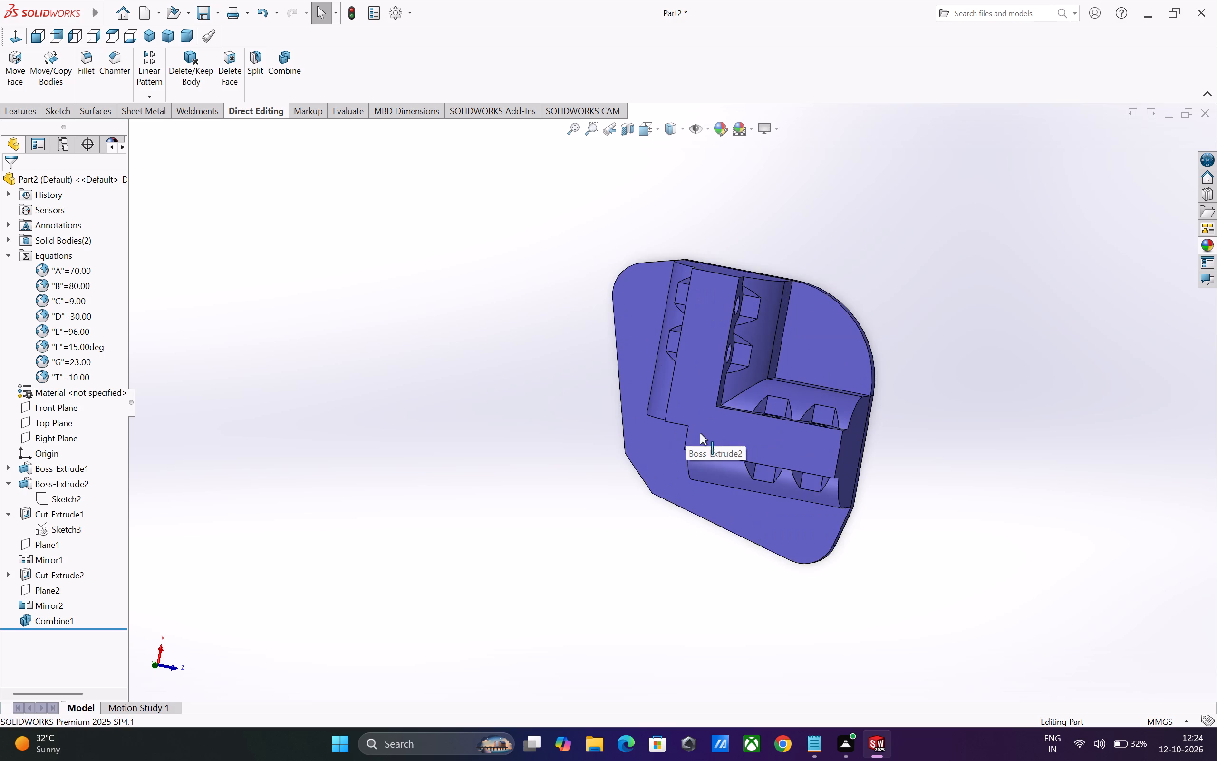
scroll(700, 433, "down", 3)
scroll(904, 342, "up", 4)
scroll(732, 373, "down", 4)
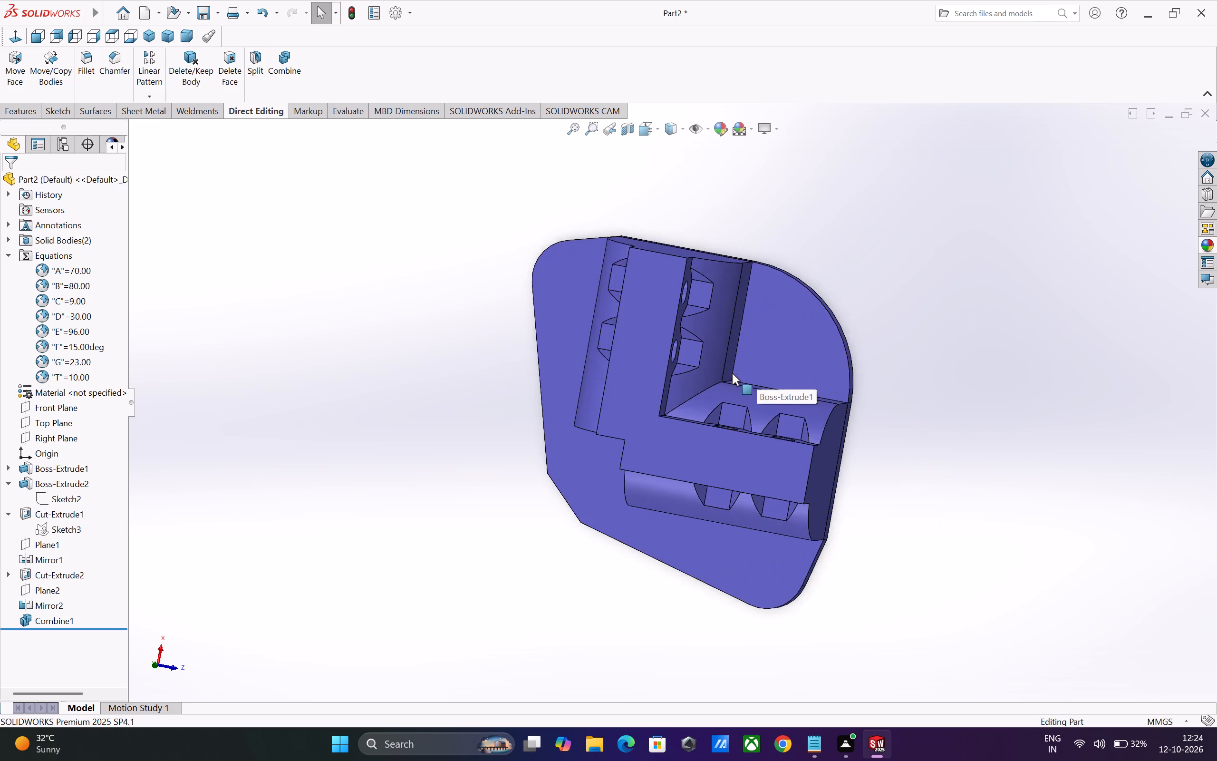
scroll(732, 373, "down", 2)
scroll(704, 420, "up", 2)
scroll(685, 434, "down", 1)
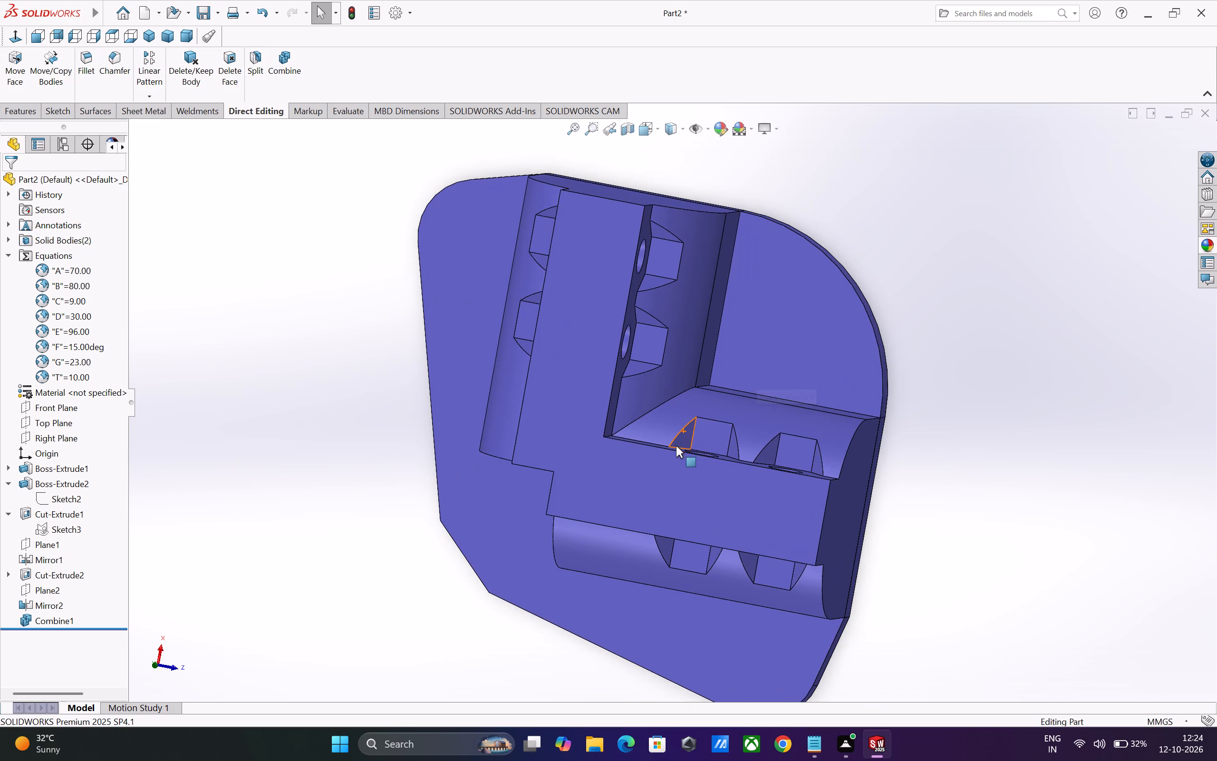
middle_click_drag(677, 446, 724, 416)
scroll(644, 476, "down", 1)
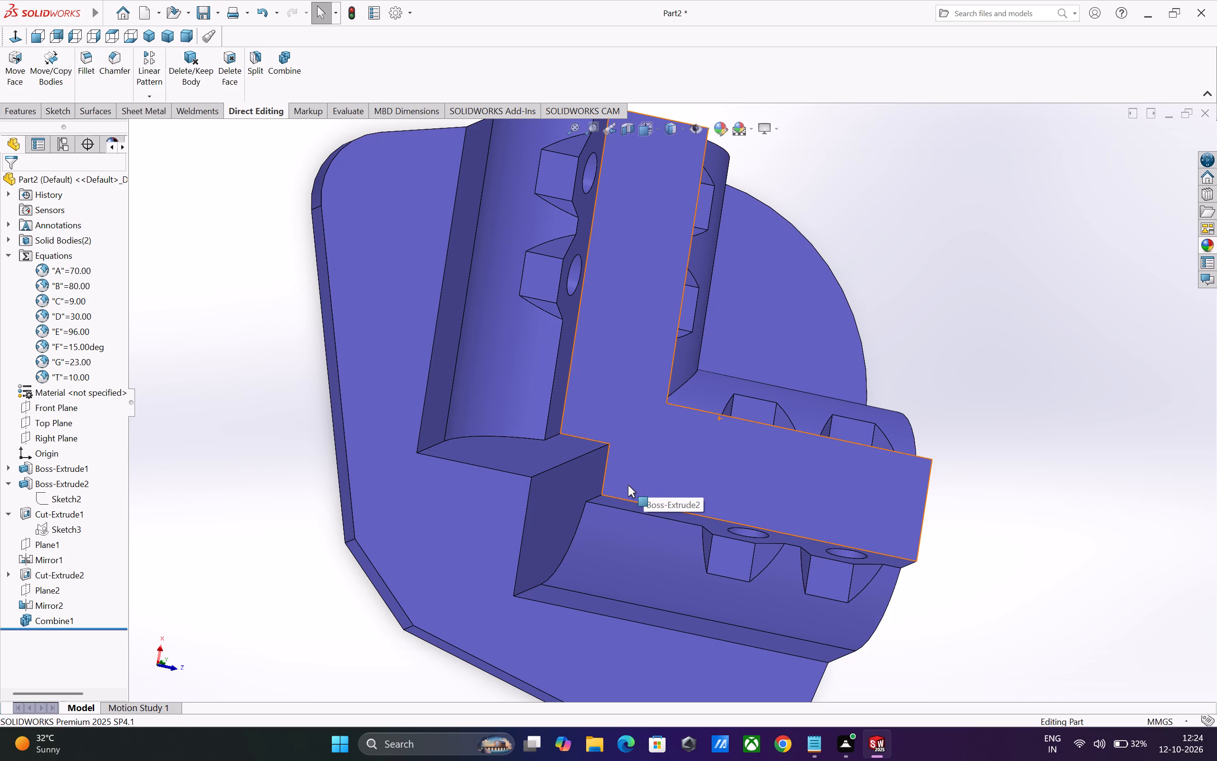
scroll(667, 456, "up", 3)
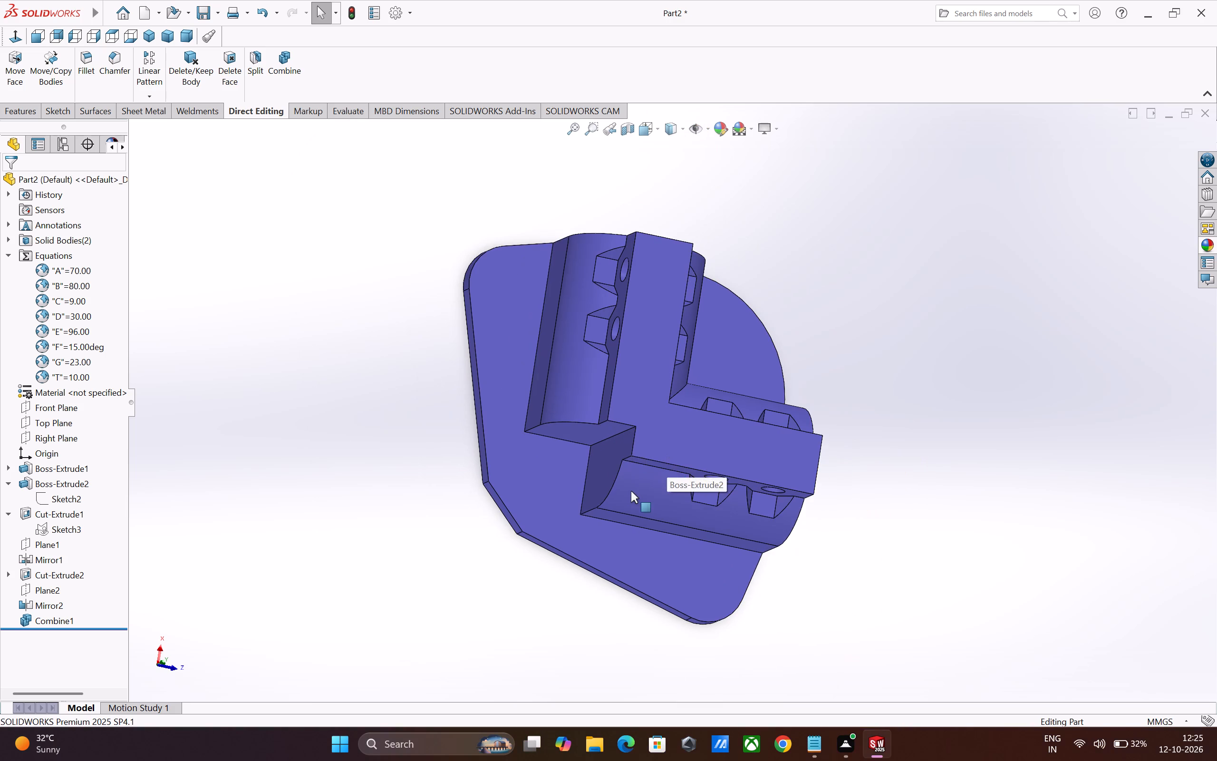
middle_click_drag(664, 503, 617, 526)
Start a sketch on the base plate's face and draw a 35 mm radius circle centred on the origin, through the arched body's outer corner.
left_click(558, 496)
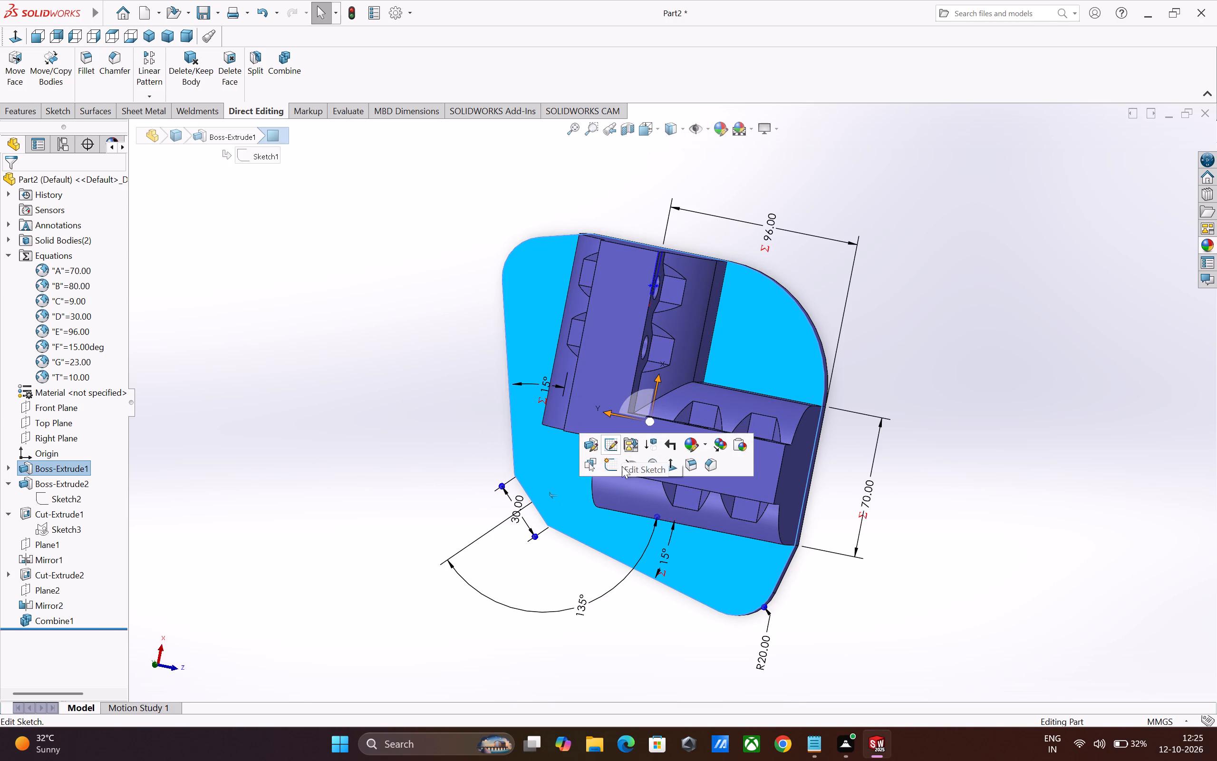
left_click(613, 466)
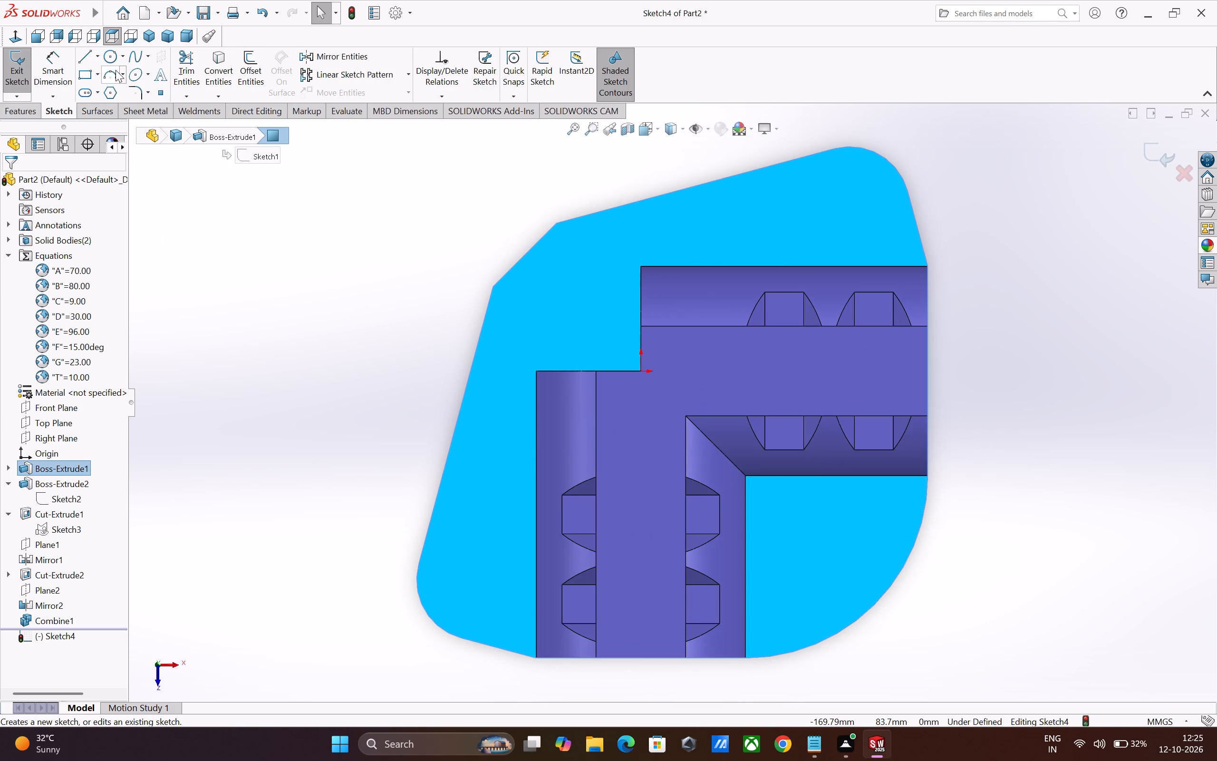
left_click(112, 54)
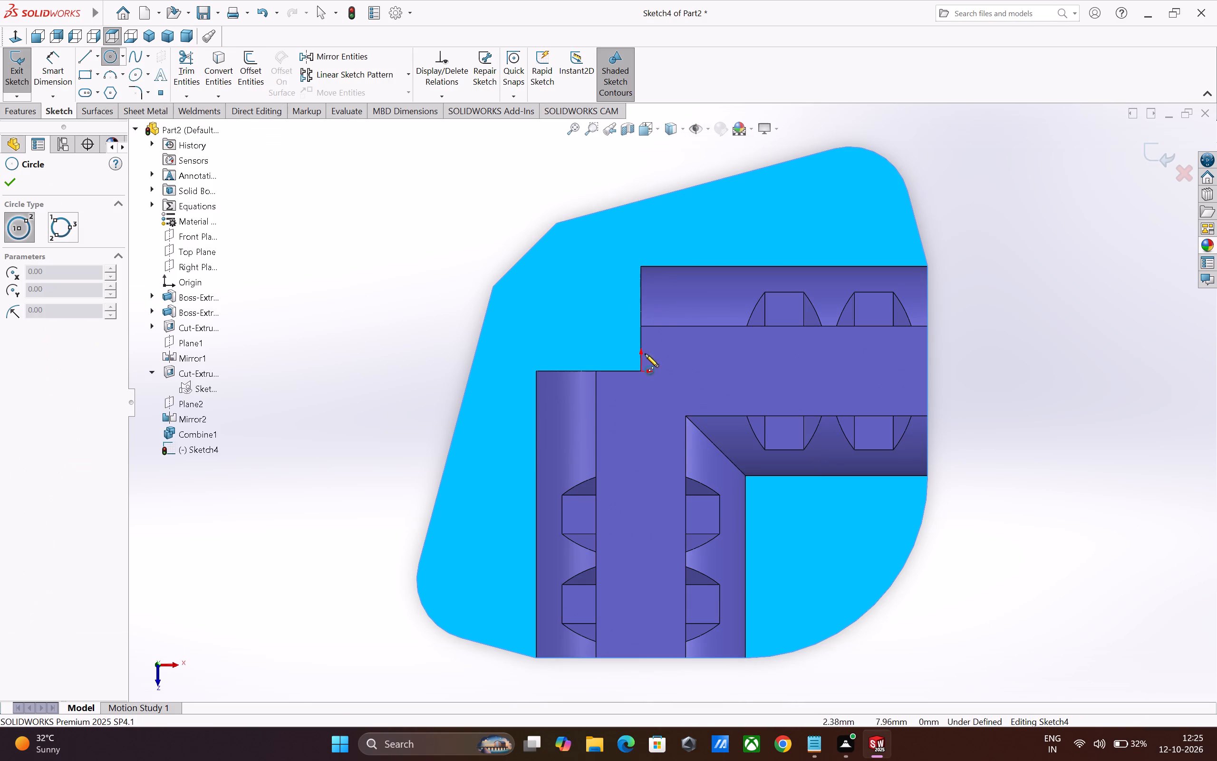
left_click(642, 371)
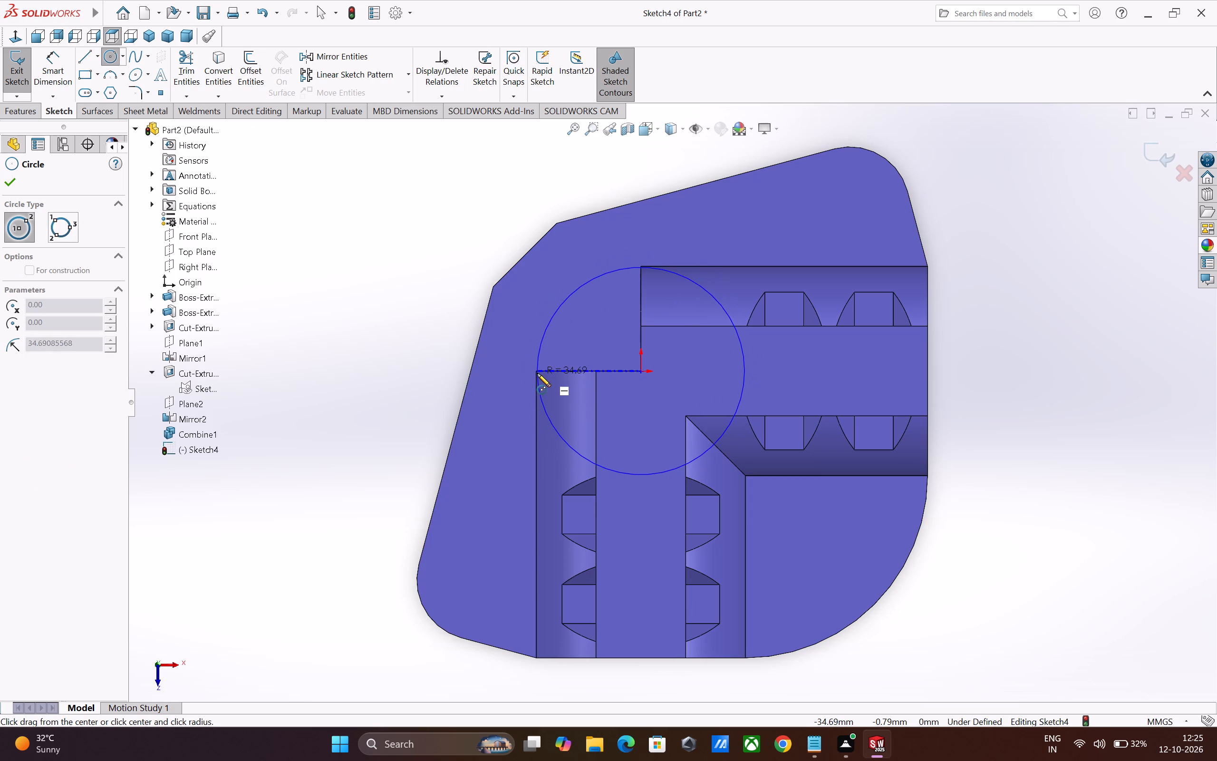
middle_click_drag(543, 377, 562, 407)
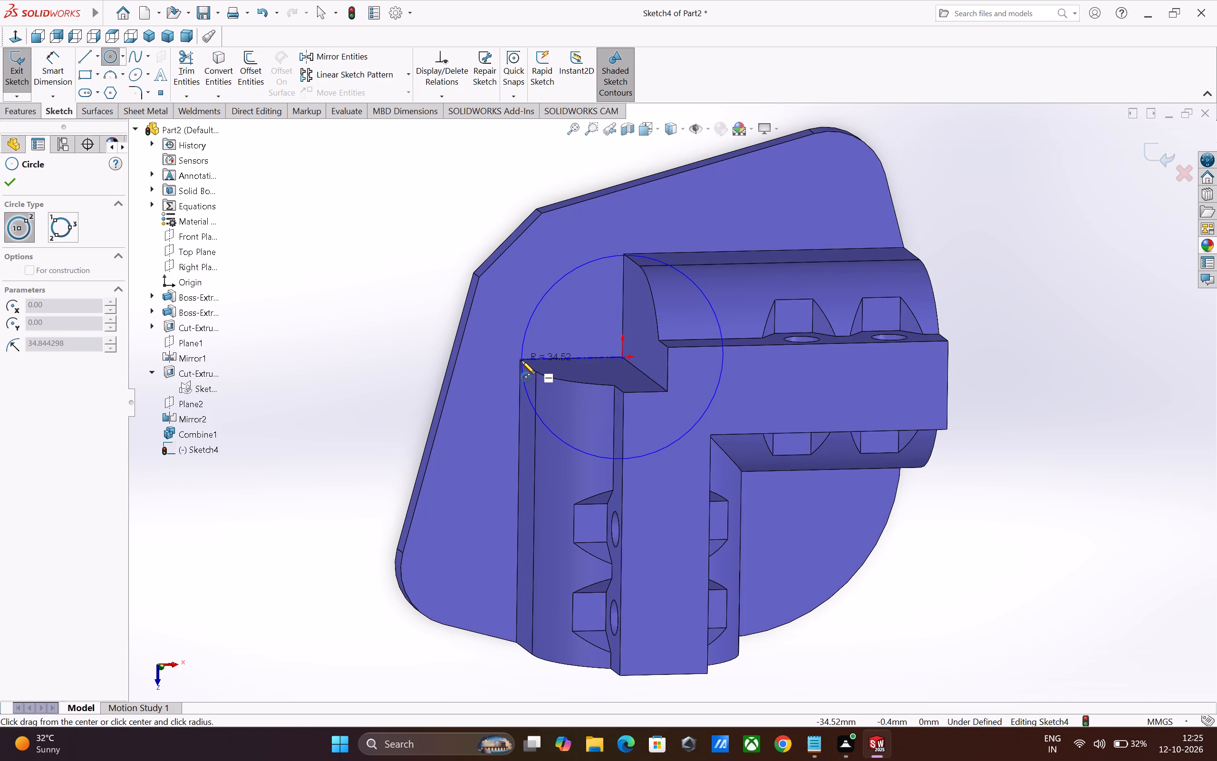
scroll(537, 356, "down", 1)
middle_click_drag(536, 356, 541, 370)
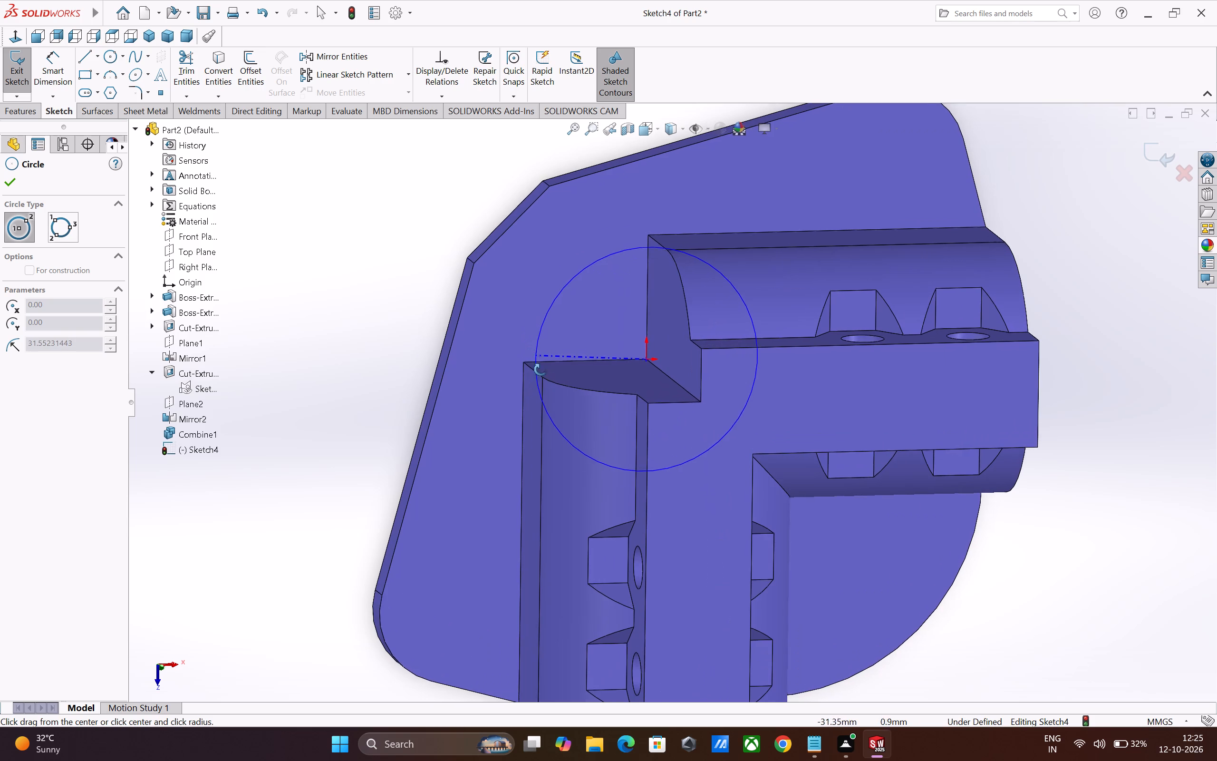
middle_click_drag(541, 370, 551, 395)
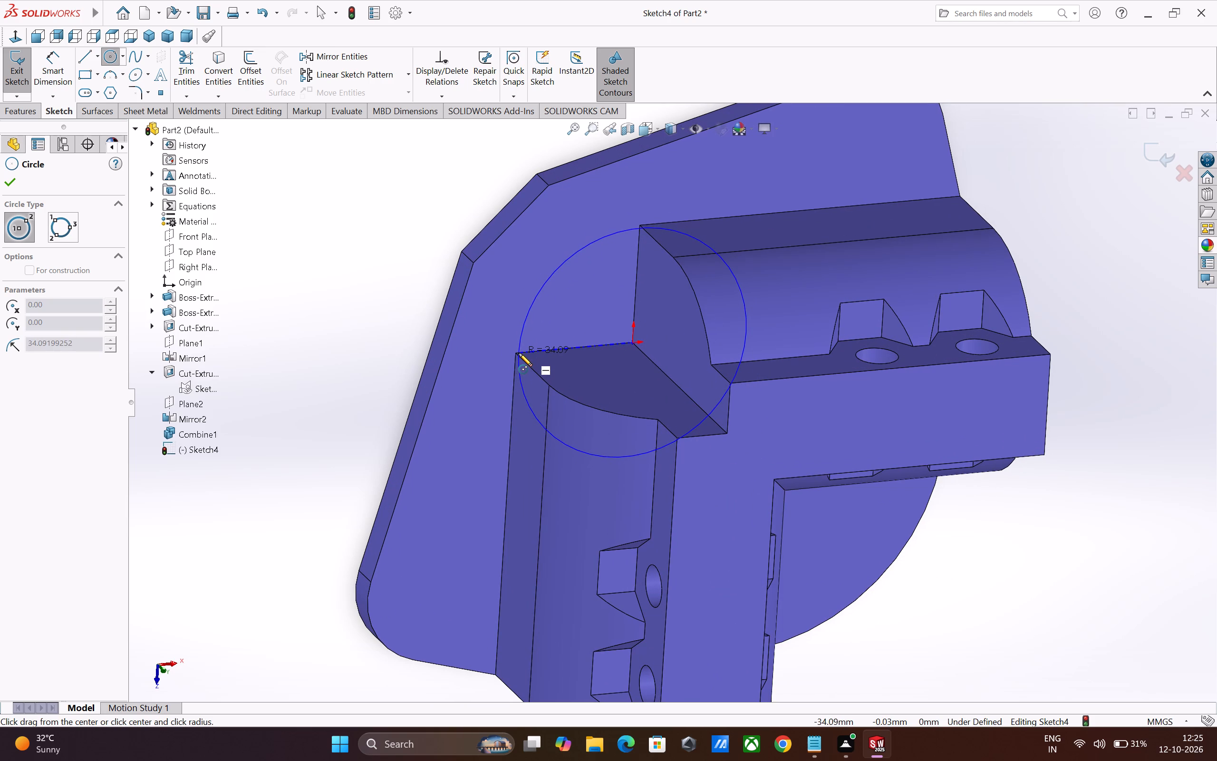
scroll(543, 362, "down", 3)
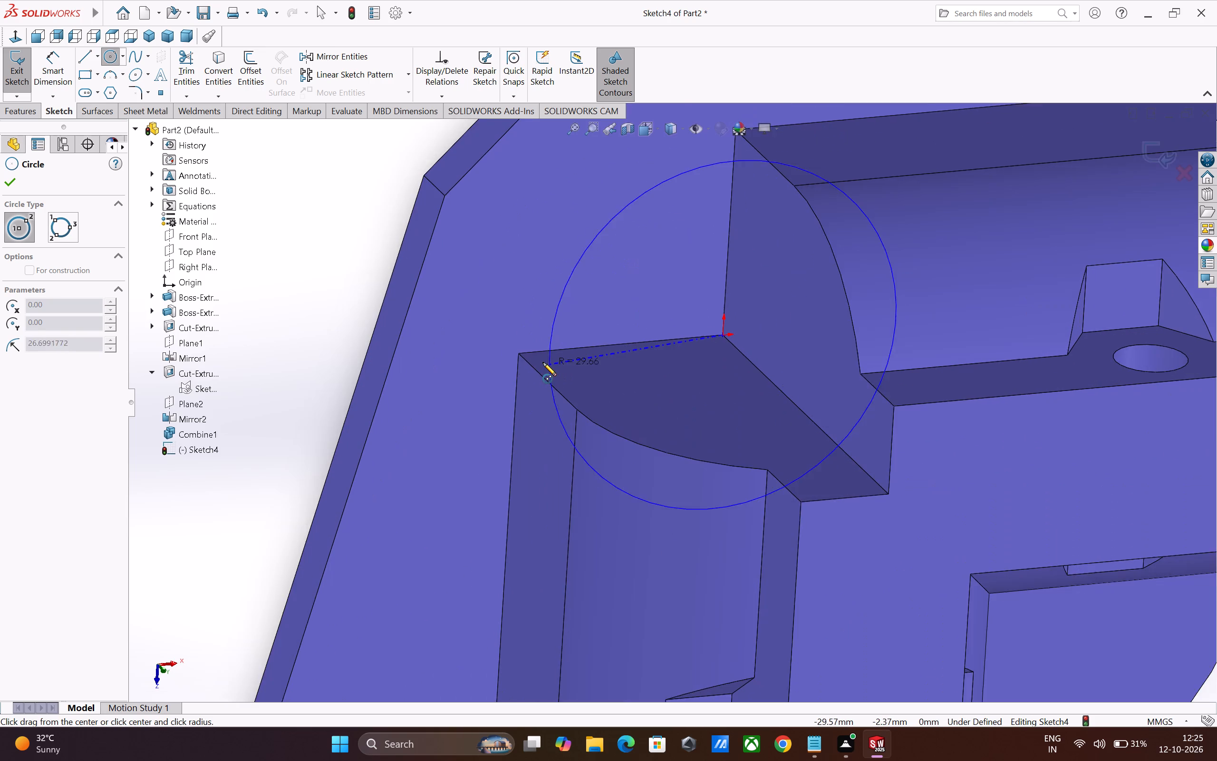
scroll(543, 362, "down", 6)
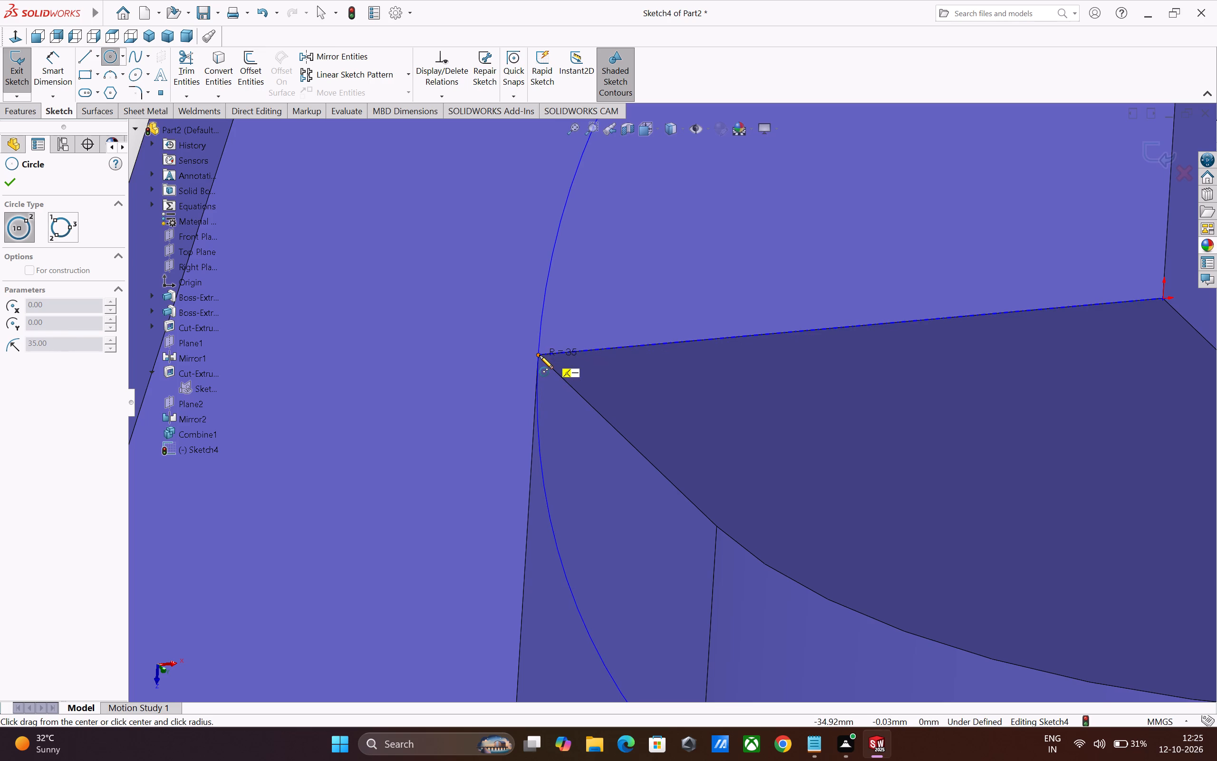
left_click(540, 355)
scroll(542, 362, "up", 10)
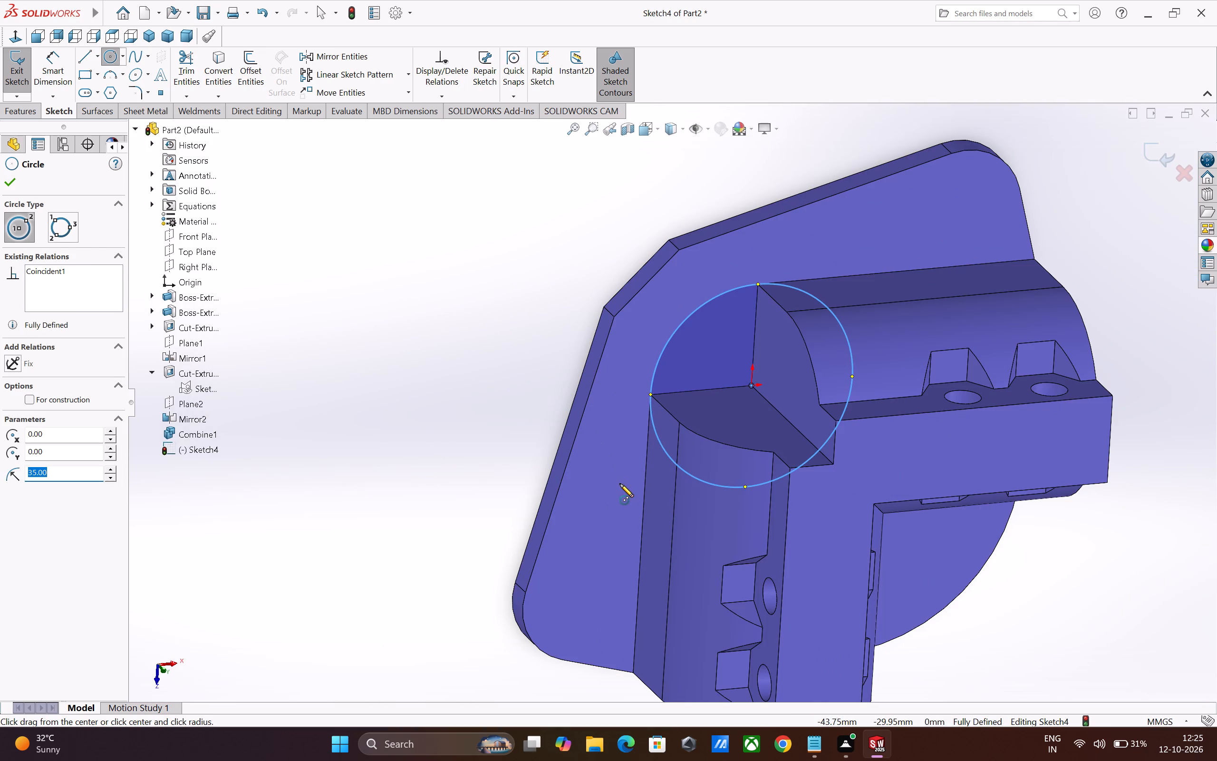
left_click(659, 132)
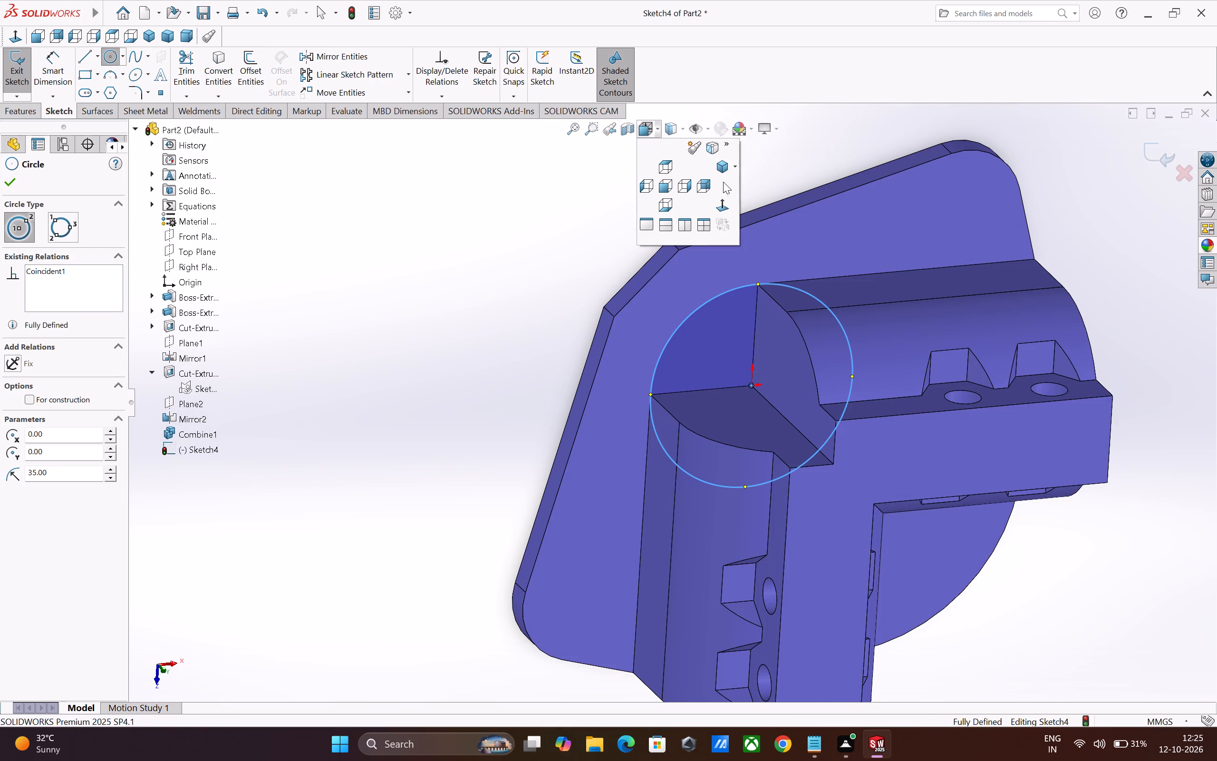
left_click(723, 201)
scroll(622, 373, "up", 2)
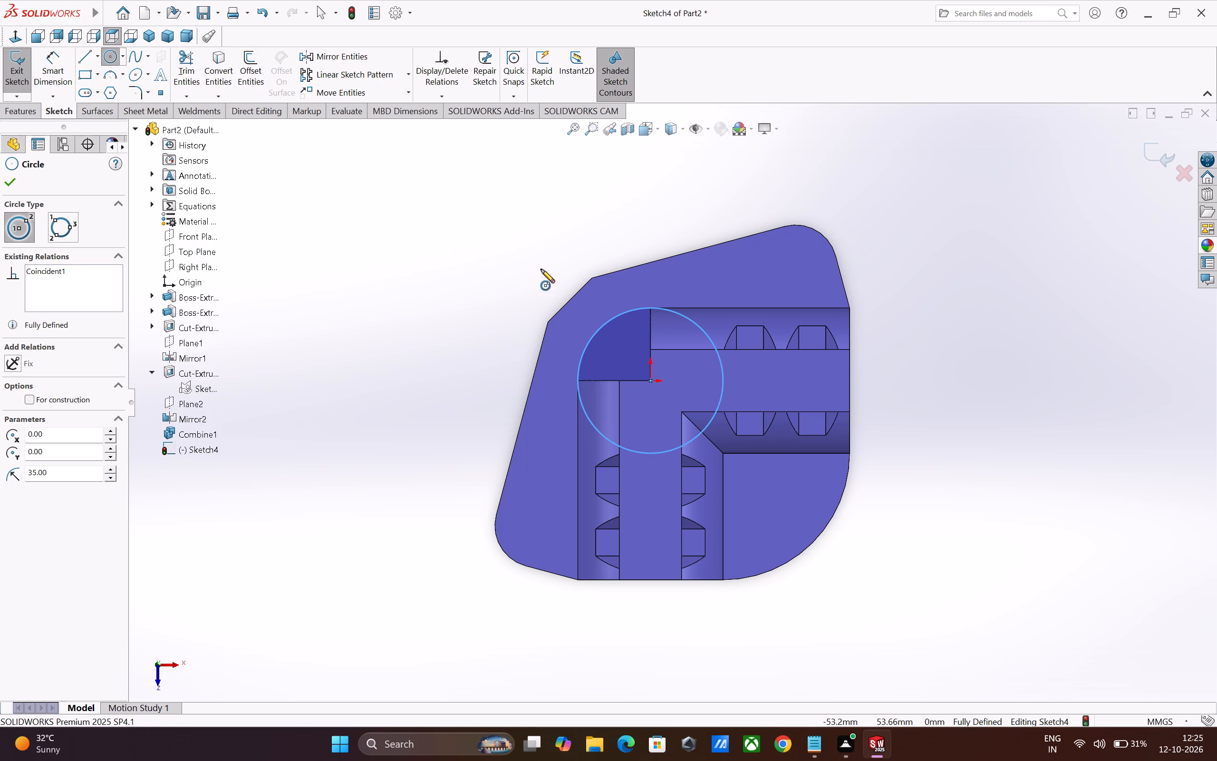
key("Escape")
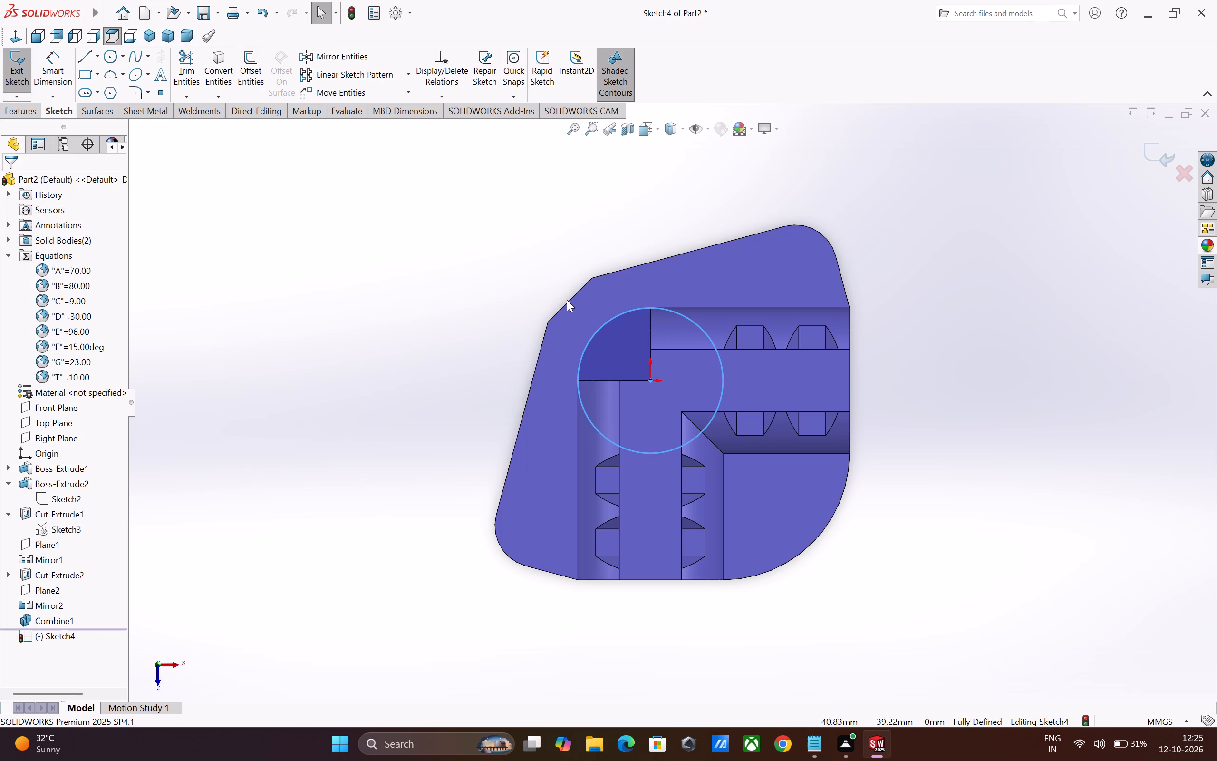
Convert the base plate's slanted corner edge into a sketch line.
left_click(569, 300)
left_click(214, 64)
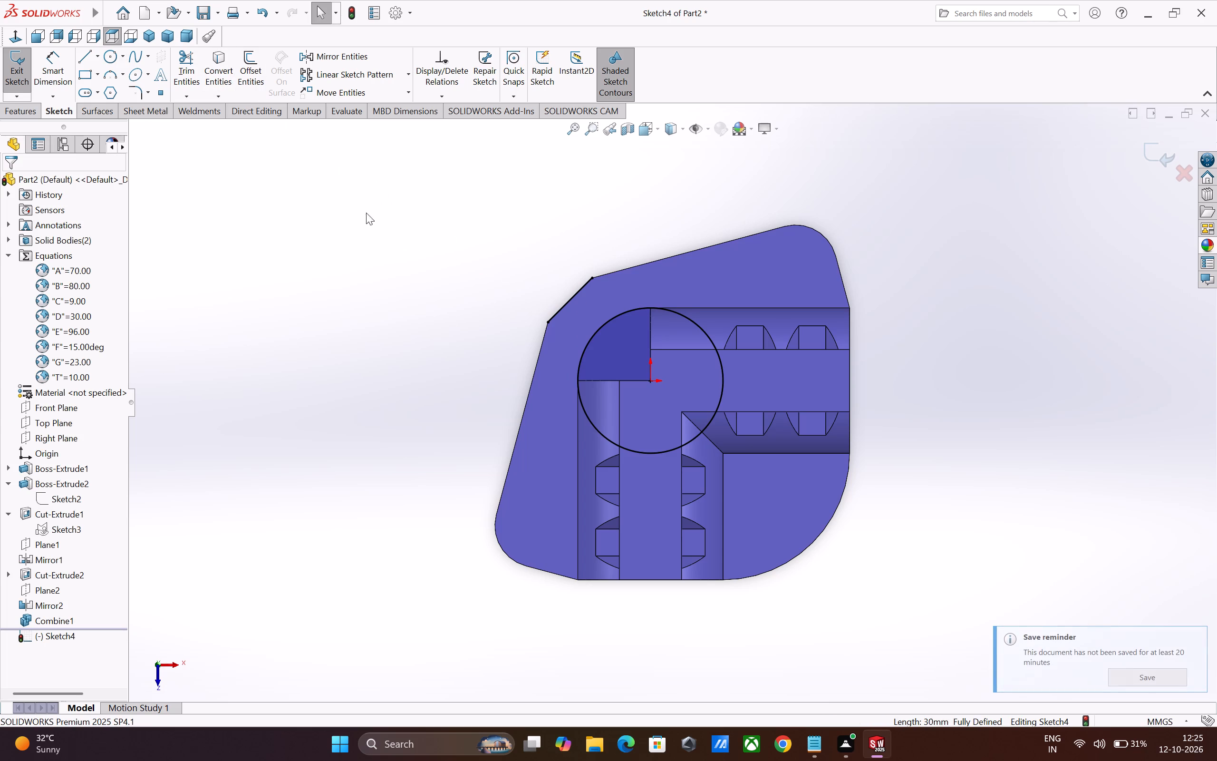
Draw two lines, each about 23.25 mm long, from the ends of the converted edge to the circle.
left_click(82, 55)
left_click(549, 321)
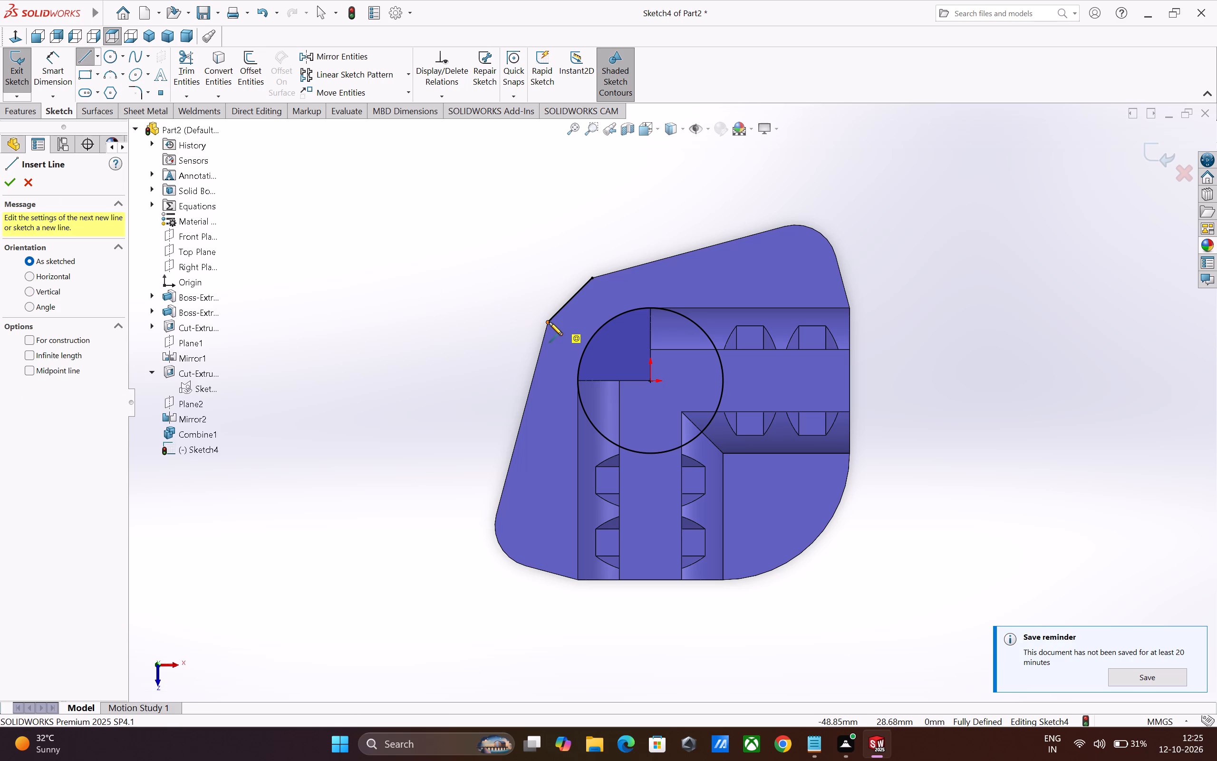
left_click(581, 356)
key("Return")
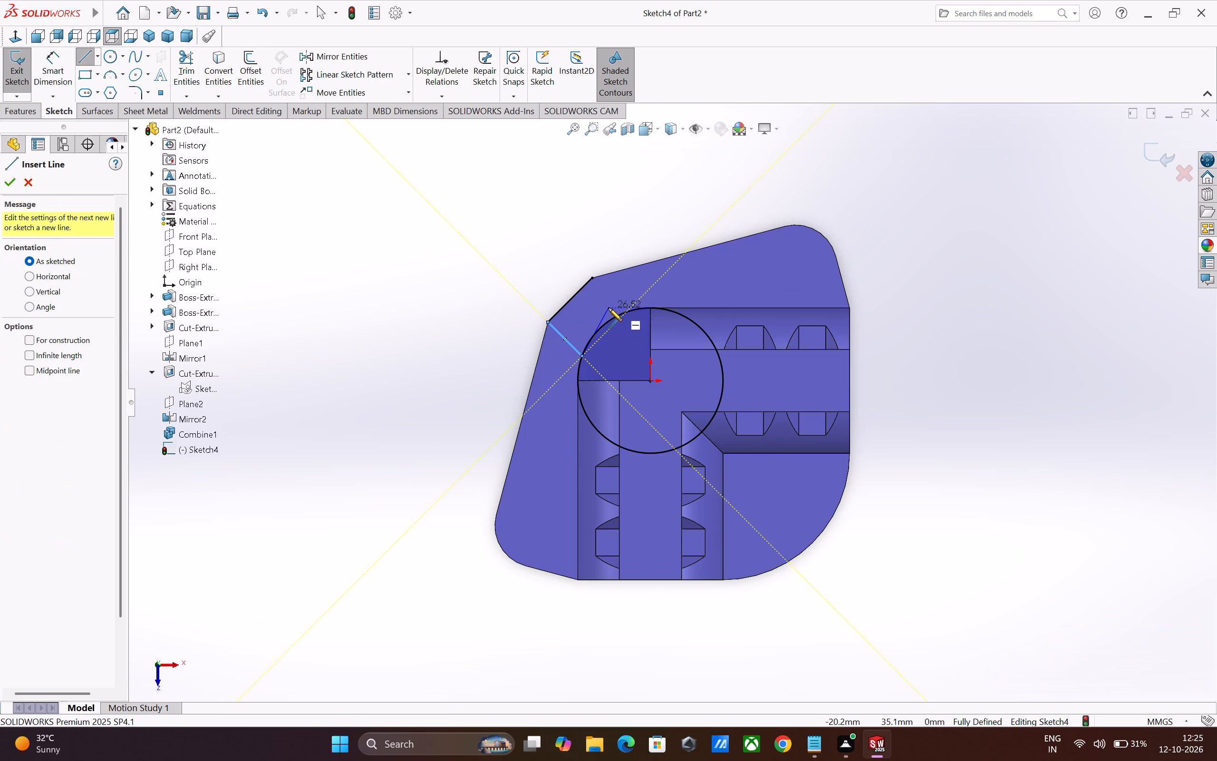
key("Escape")
key("l")
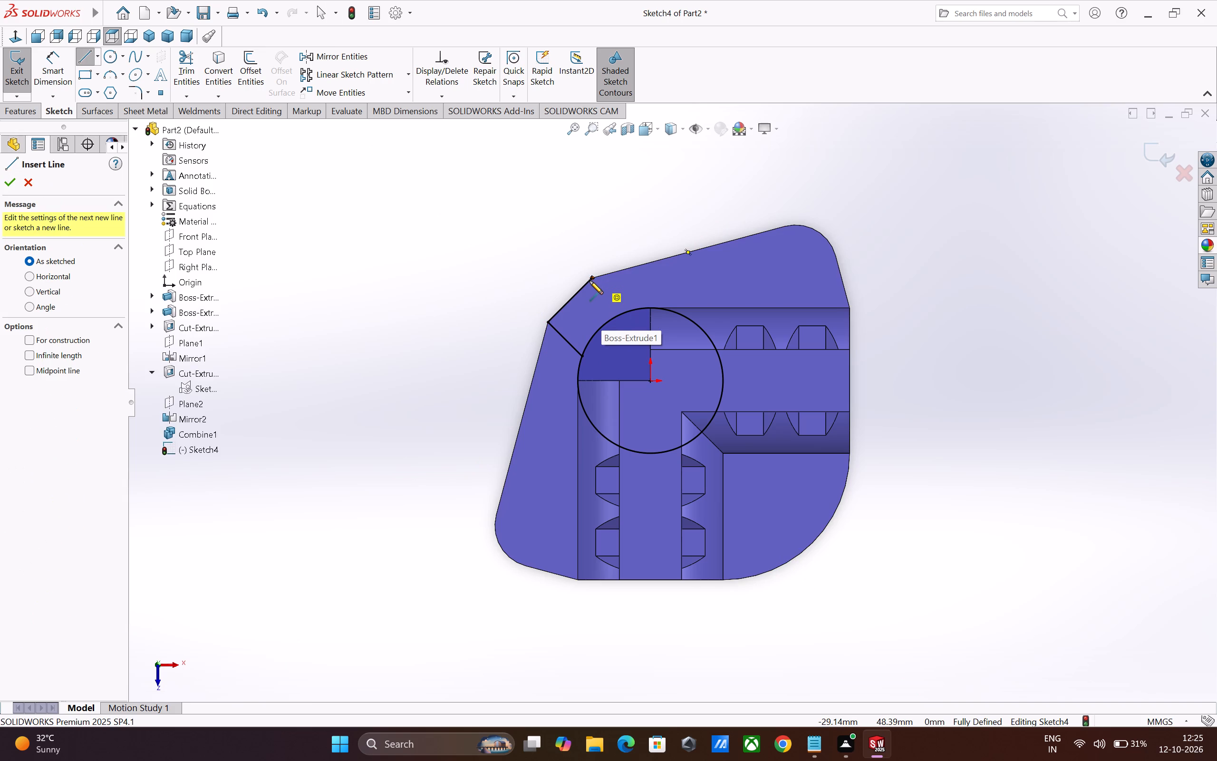
left_click(593, 278)
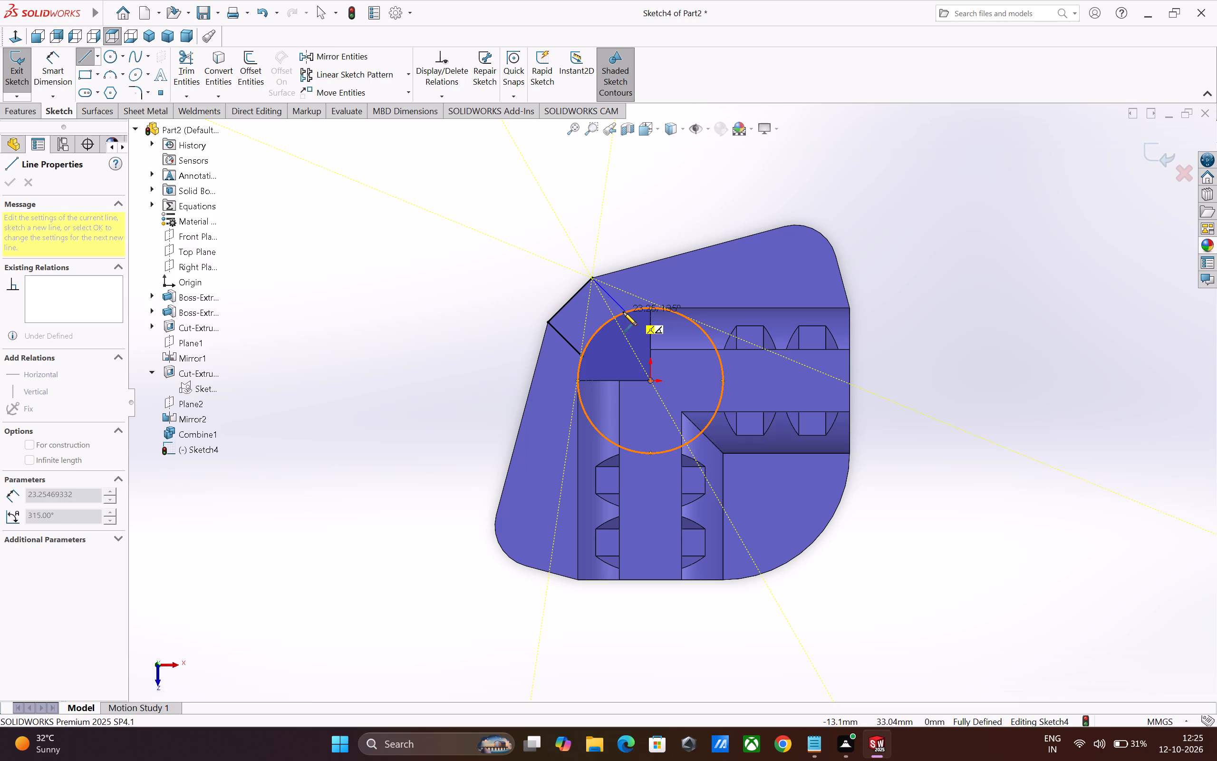
left_click(626, 312)
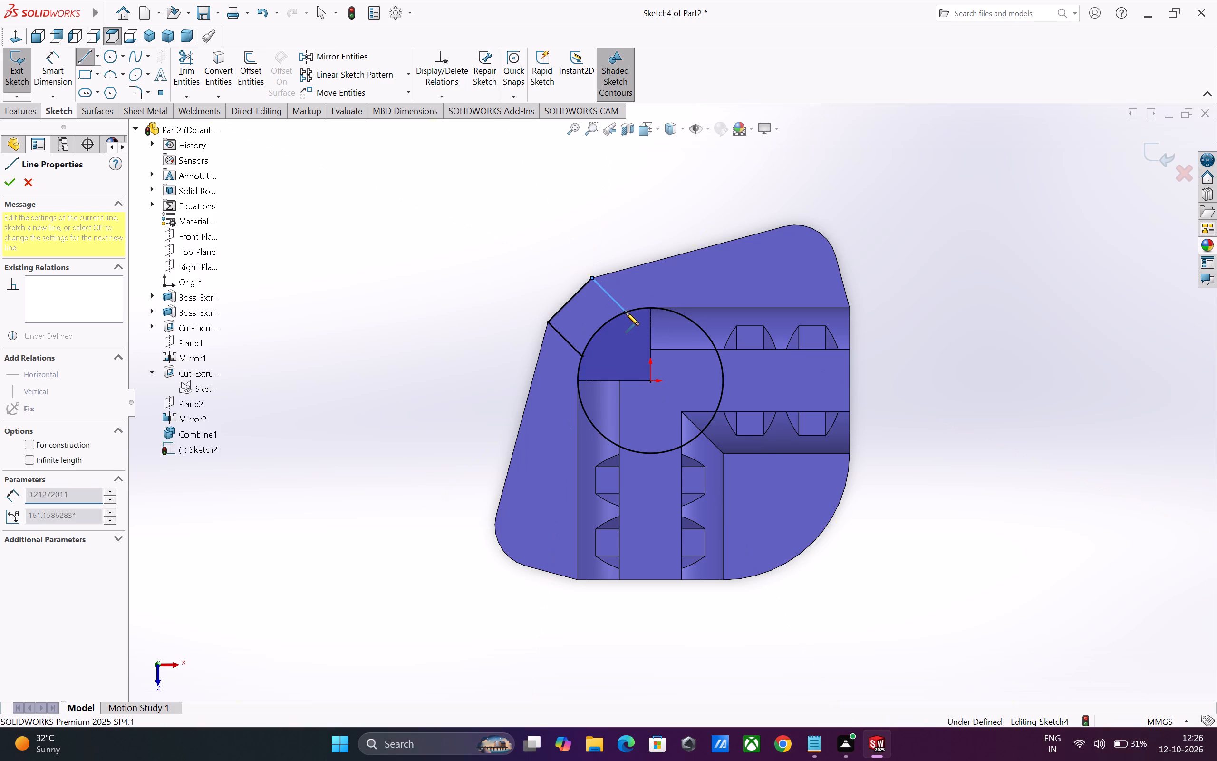
key("Escape")
key("Escape")
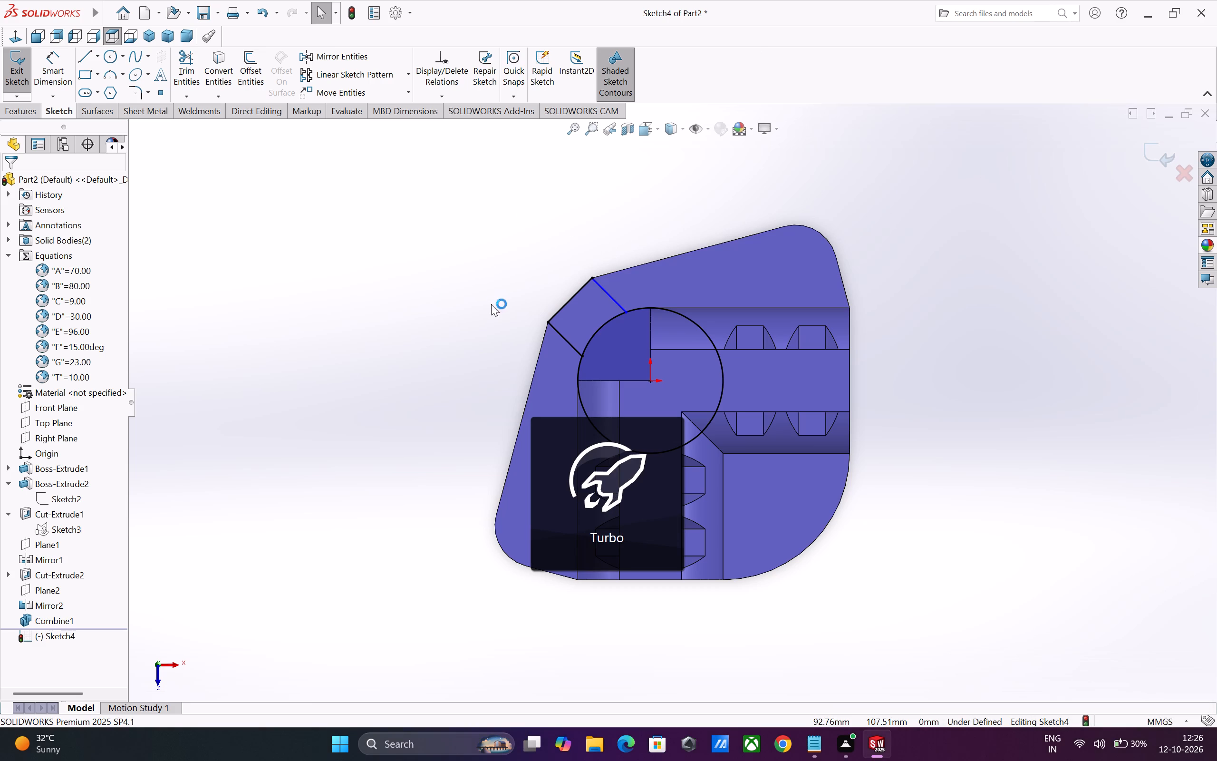
left_click(384, 243)
key("Escape")
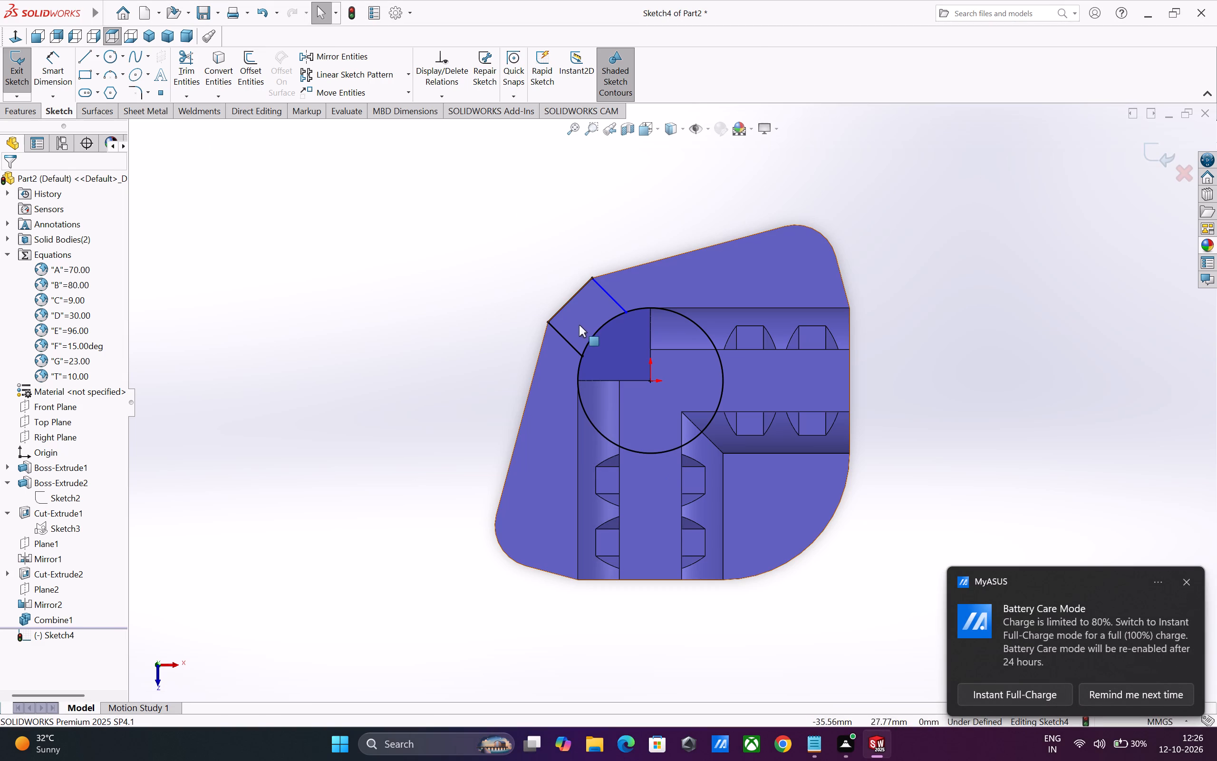
Apply perpendicular relations between the converted edge and each of the two lines running to the circle.
left_click(570, 342)
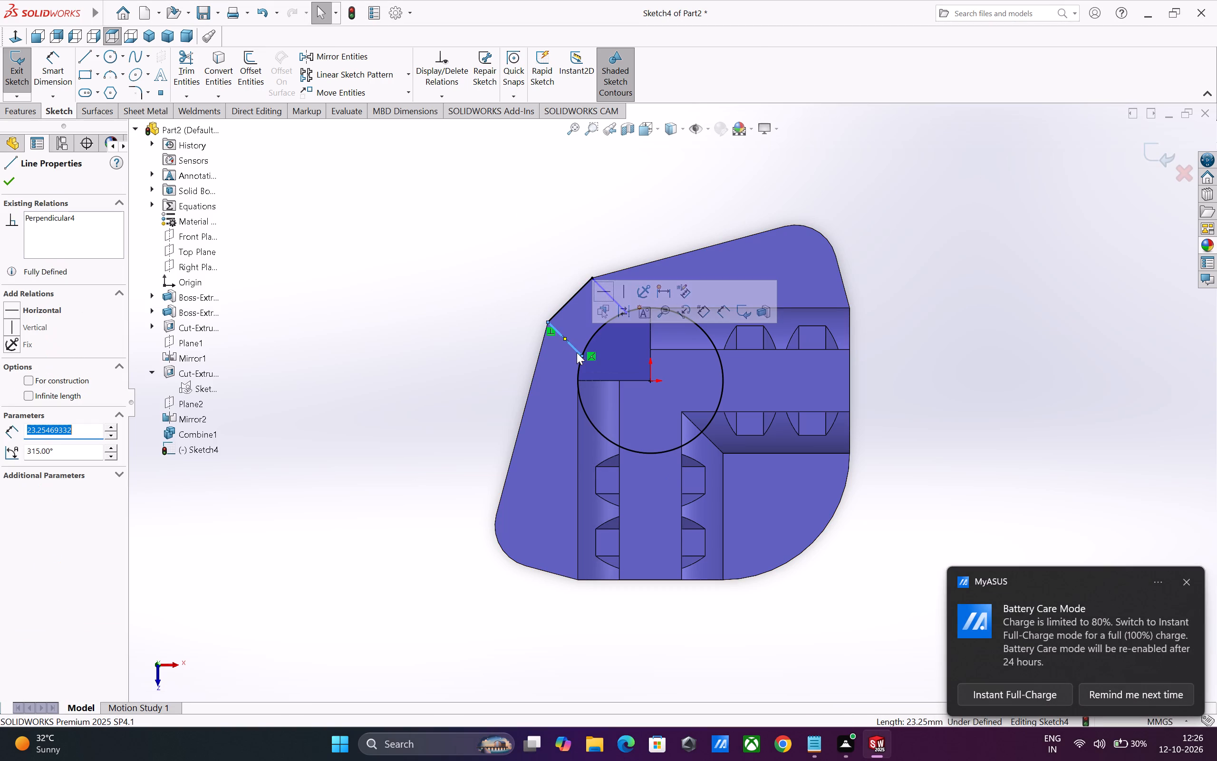
left_click(578, 375, "ctrl")
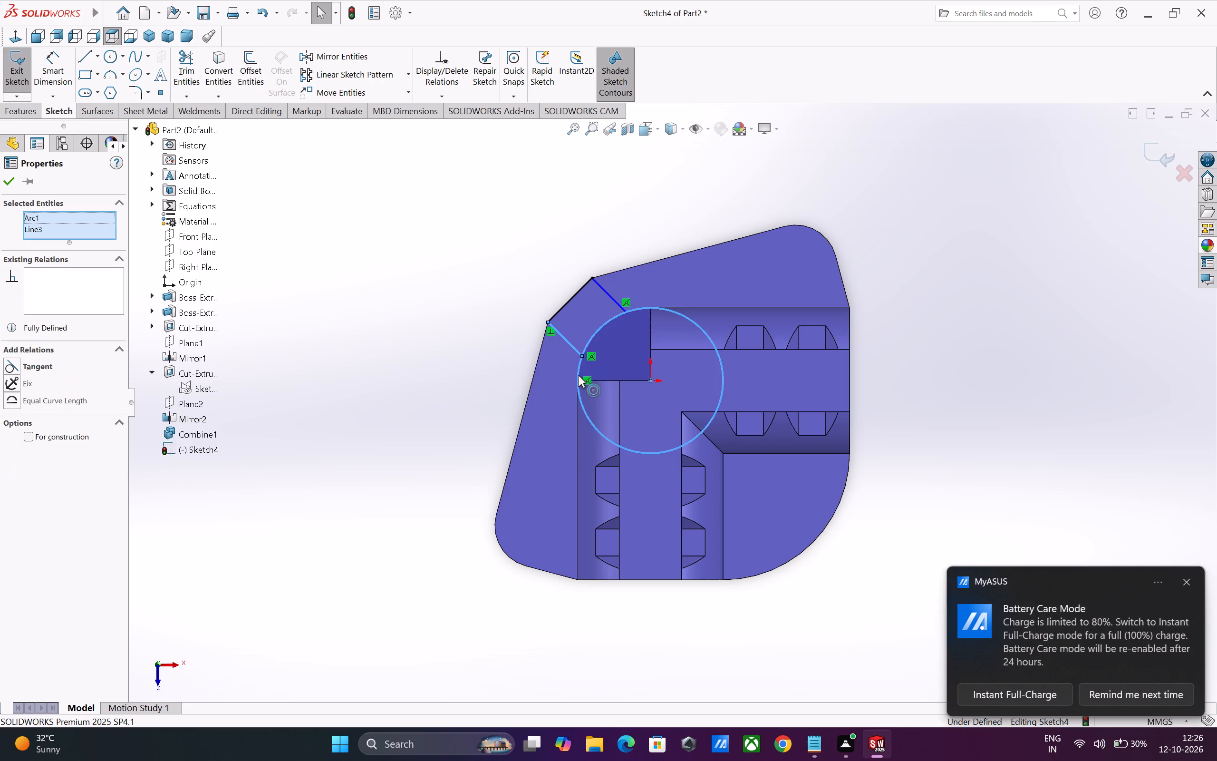
left_click(464, 336)
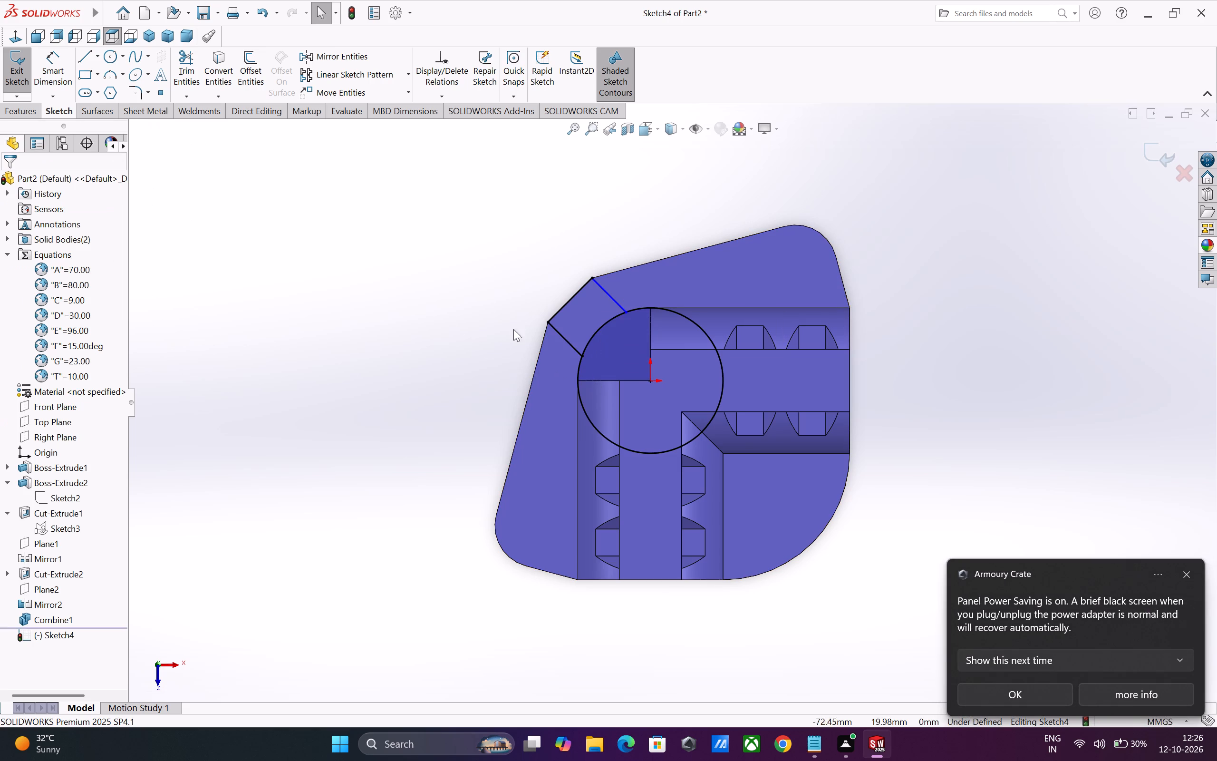
left_click(562, 337)
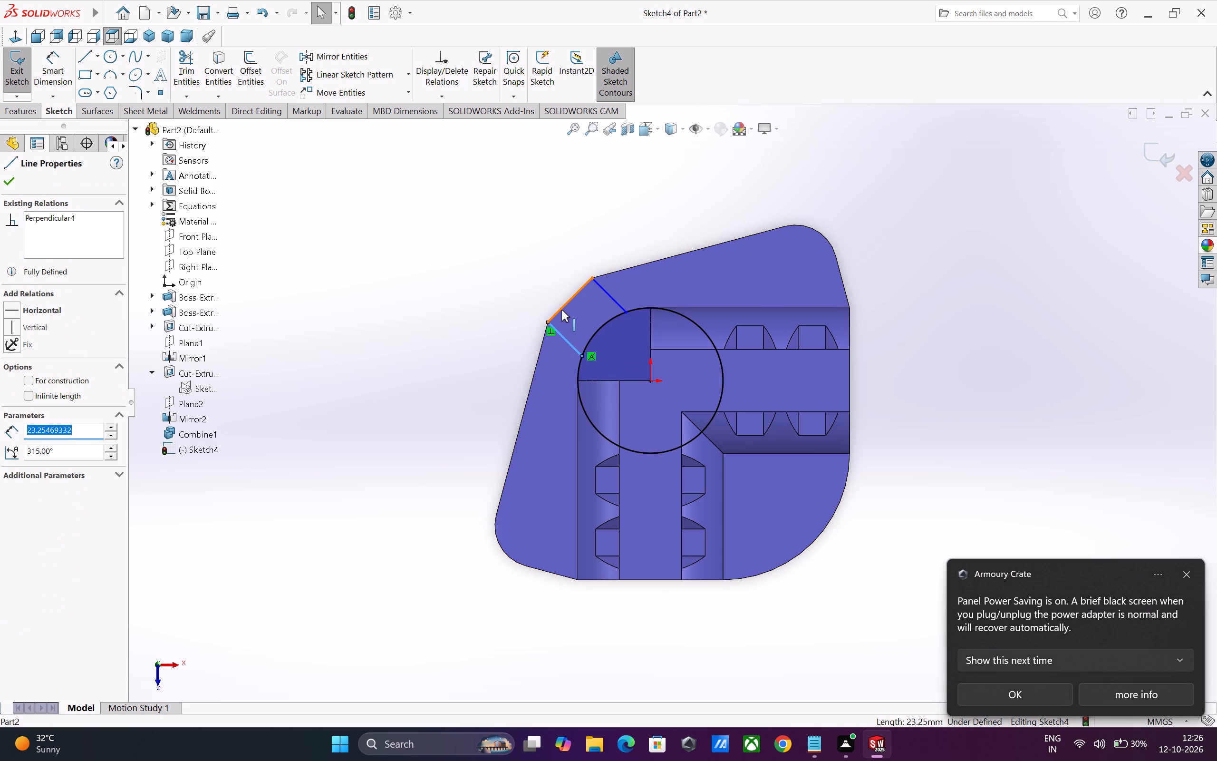
left_click(561, 310, "ctrl")
left_click(654, 261)
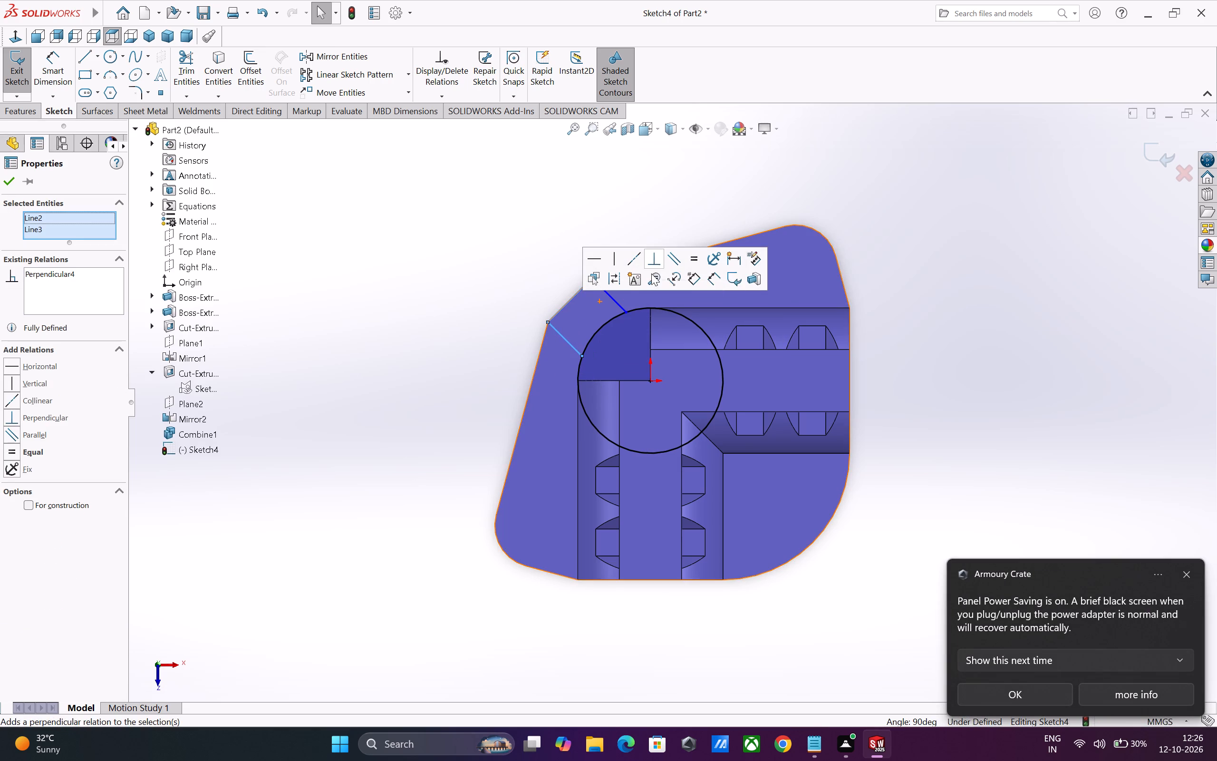
left_click(471, 251)
left_click(612, 297)
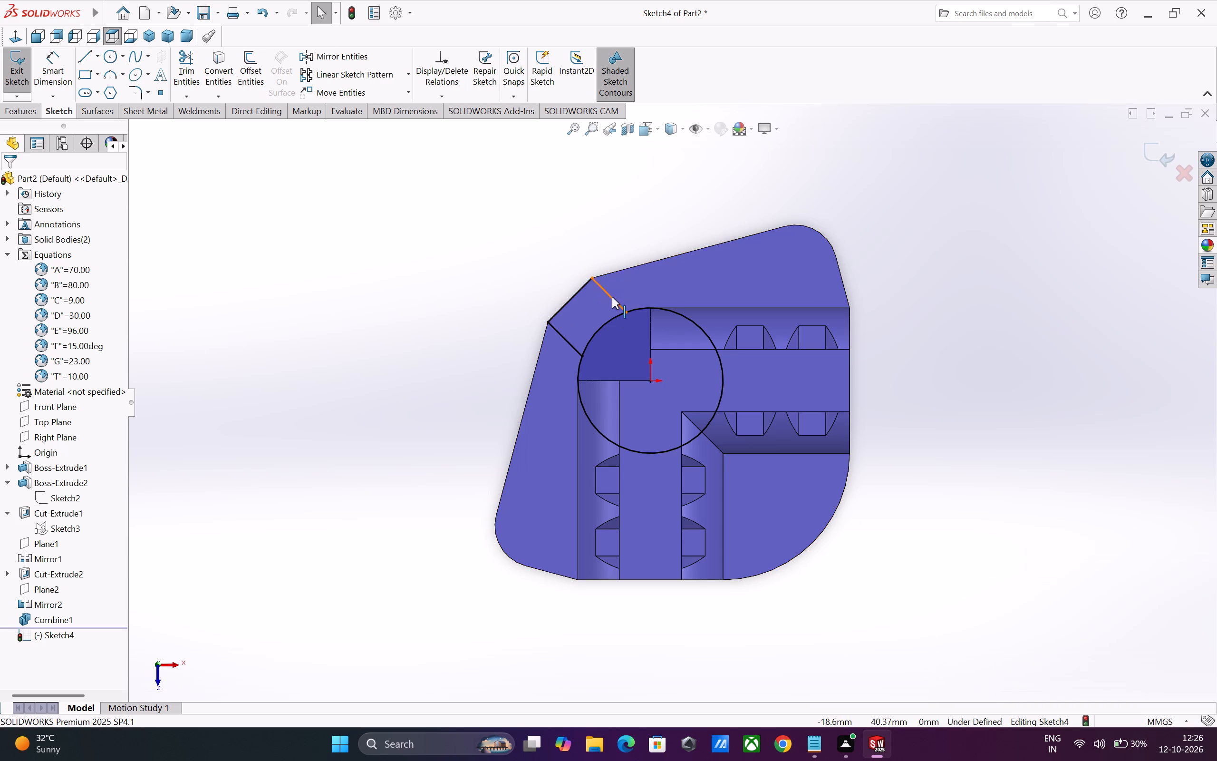
left_click(580, 290, "ctrl")
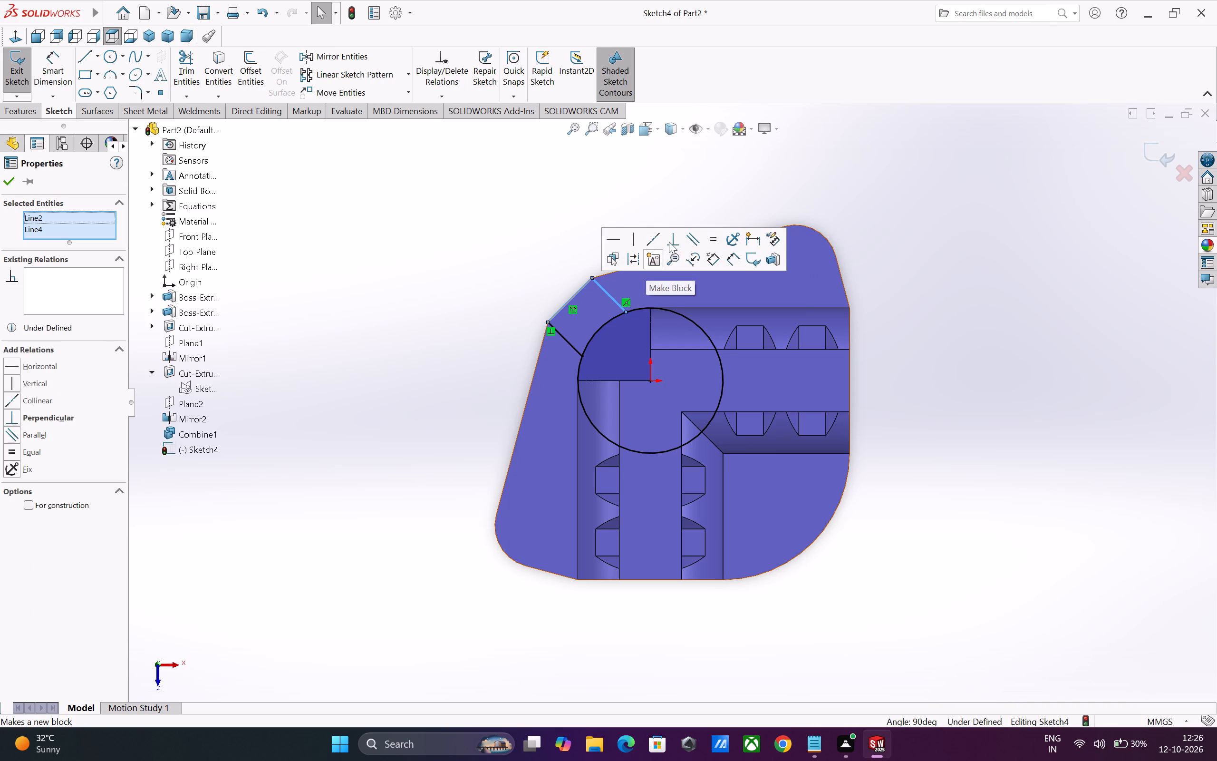
left_click(669, 242)
left_click(564, 216)
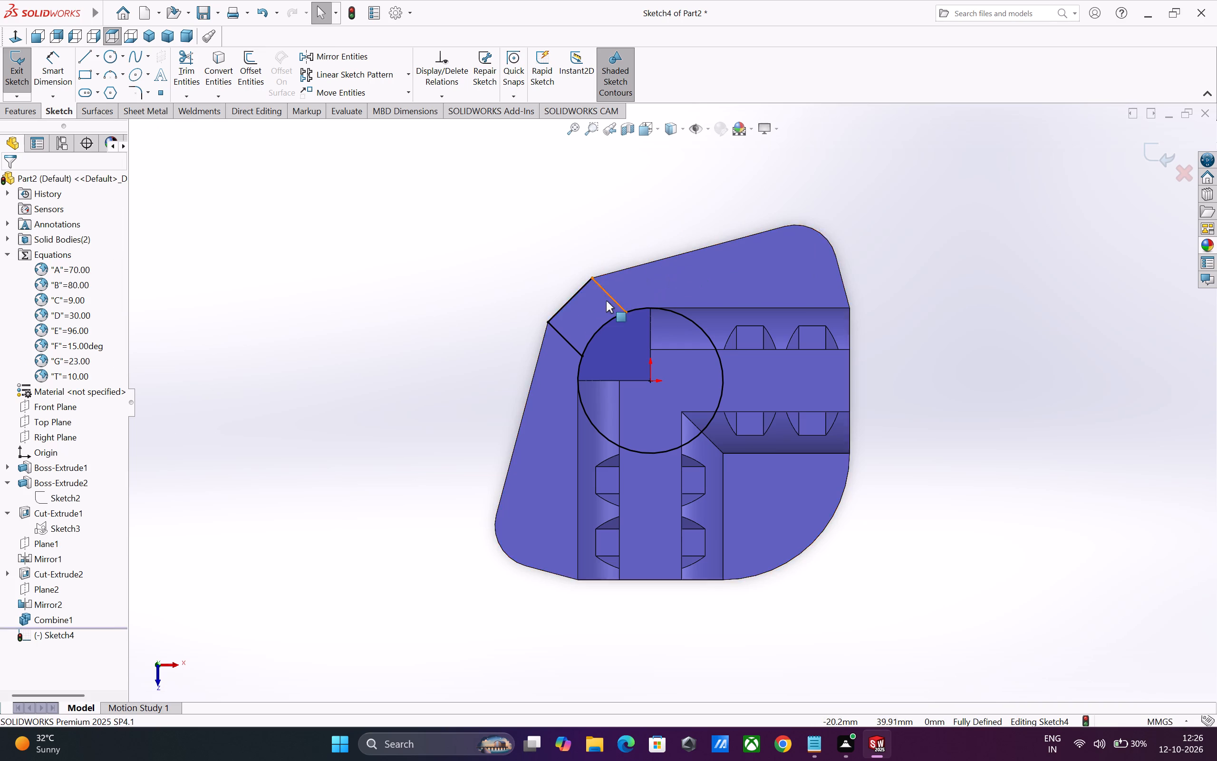
scroll(588, 341, "up", 1)
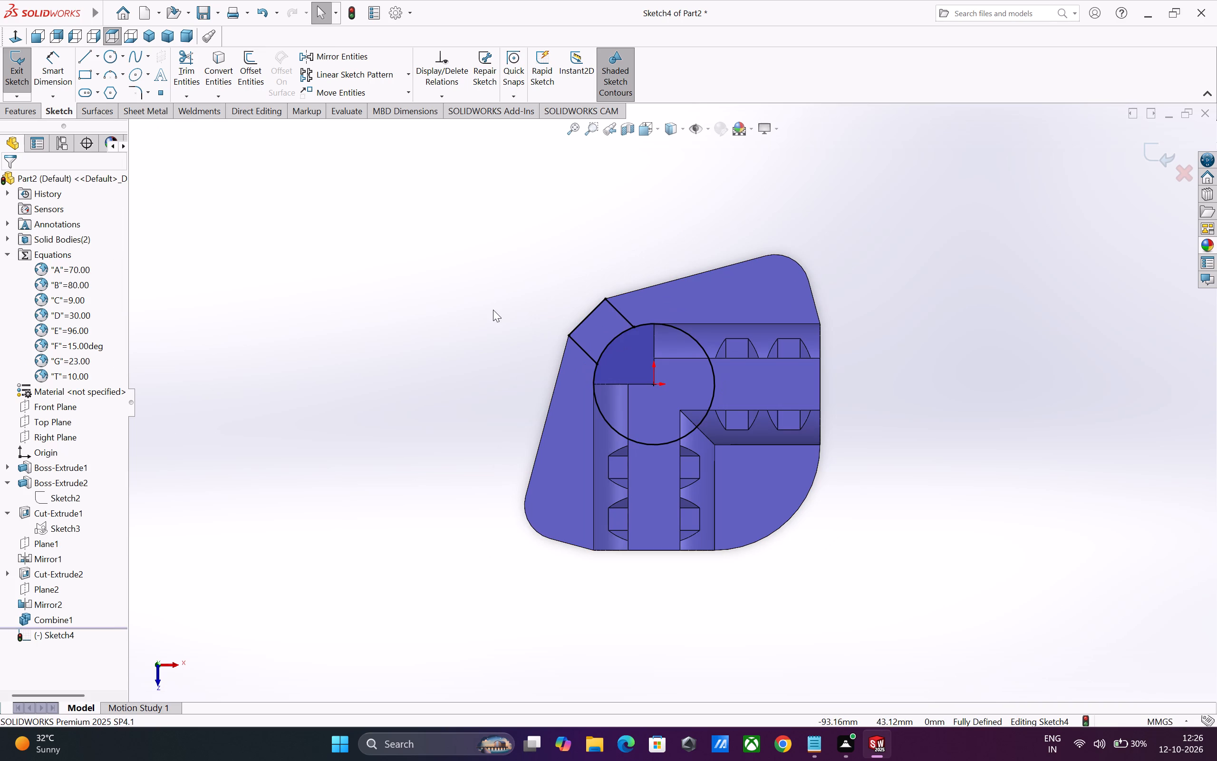
Trim away the circle's arc between the two perpendicular lines that run to the slanted corner edge.
key("Escape")
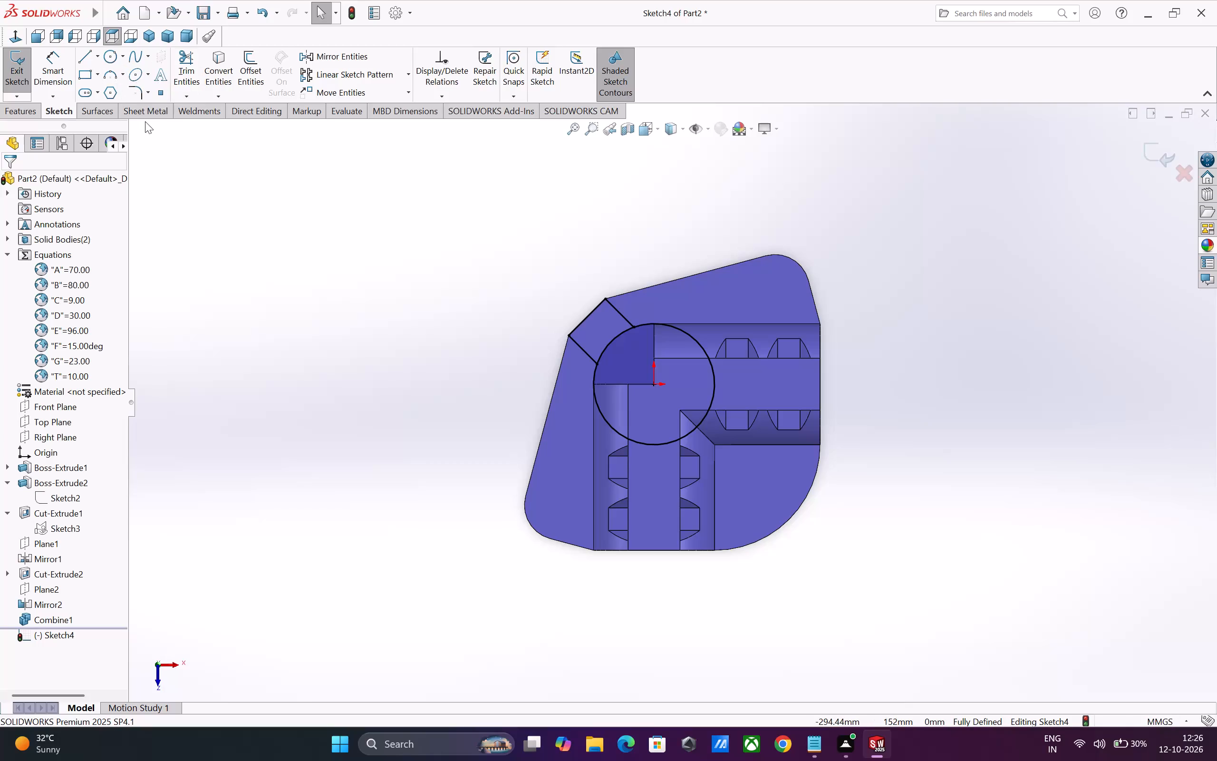
left_click(182, 73)
left_click_drag(601, 342, 623, 356)
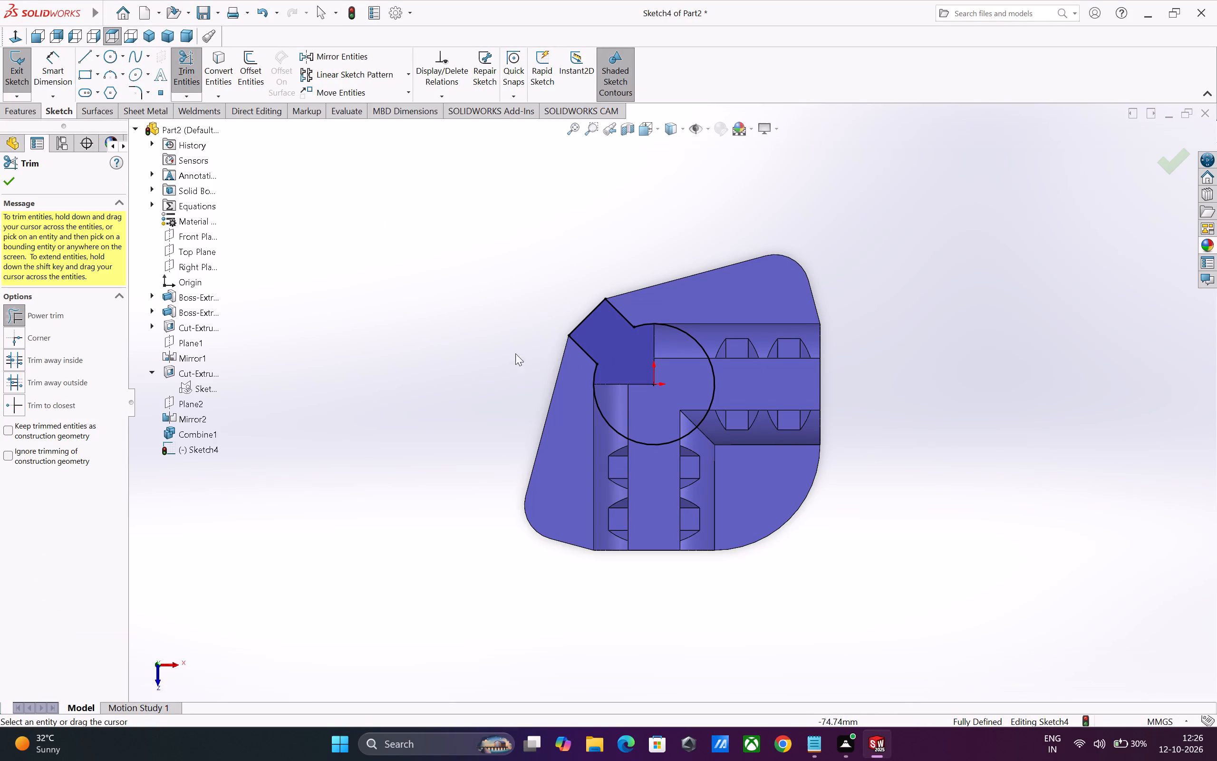
left_click(472, 359)
middle_click_drag(372, 333, 401, 370)
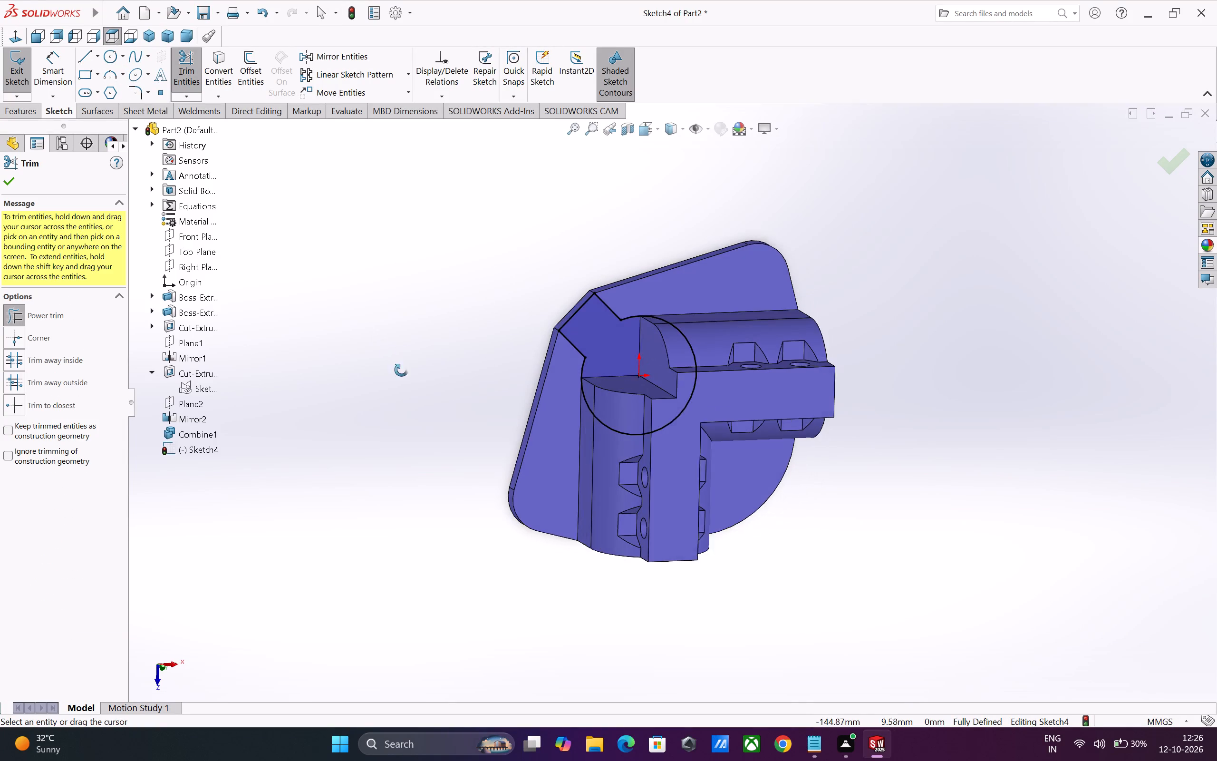
middle_click_drag(401, 370, 411, 367)
left_click(4, 178)
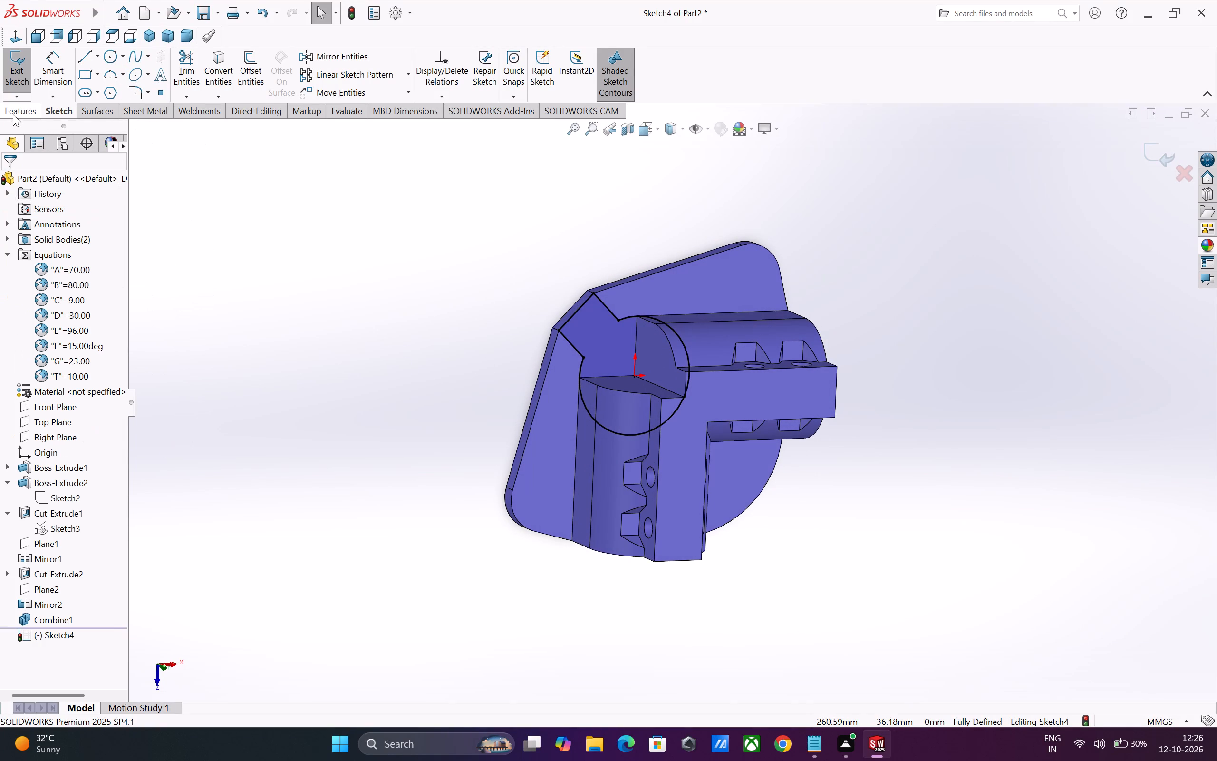
Extrude the trimmed corner profile as a boss, using Up To Surface with the L-shaped body's flat top face as the limit.
left_click(13, 113)
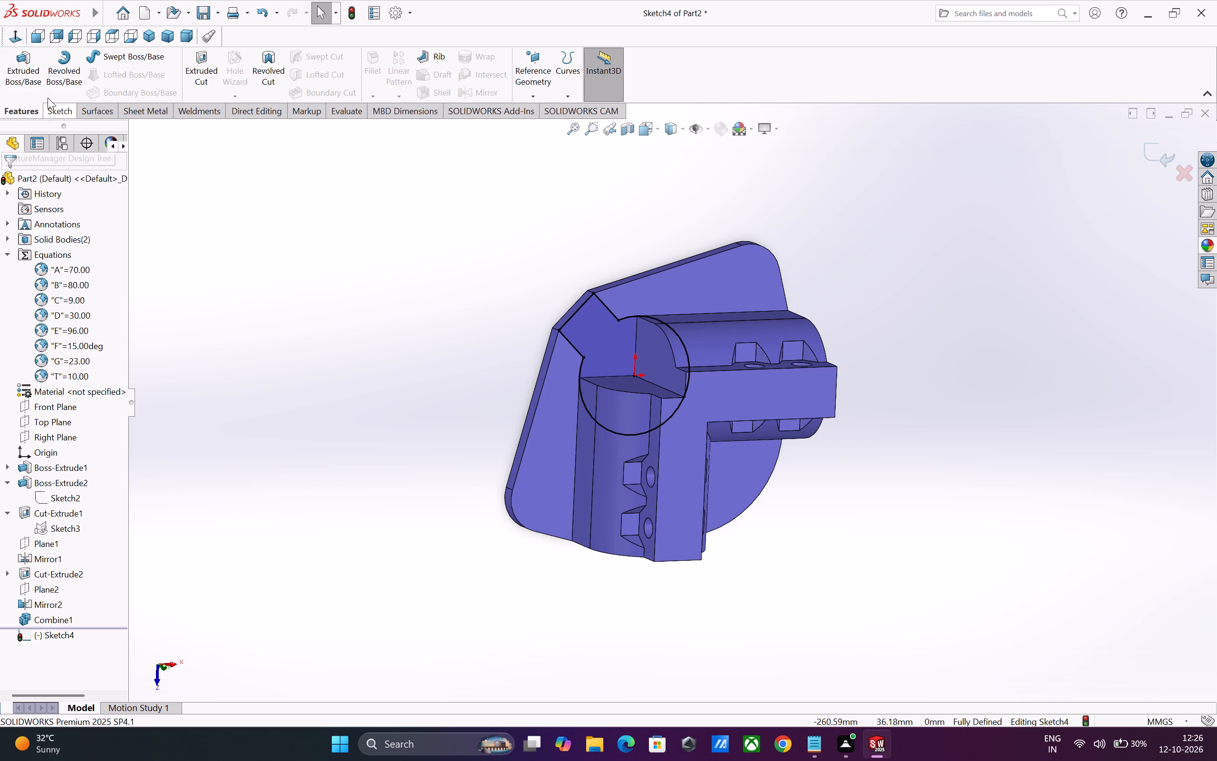
left_click(28, 64)
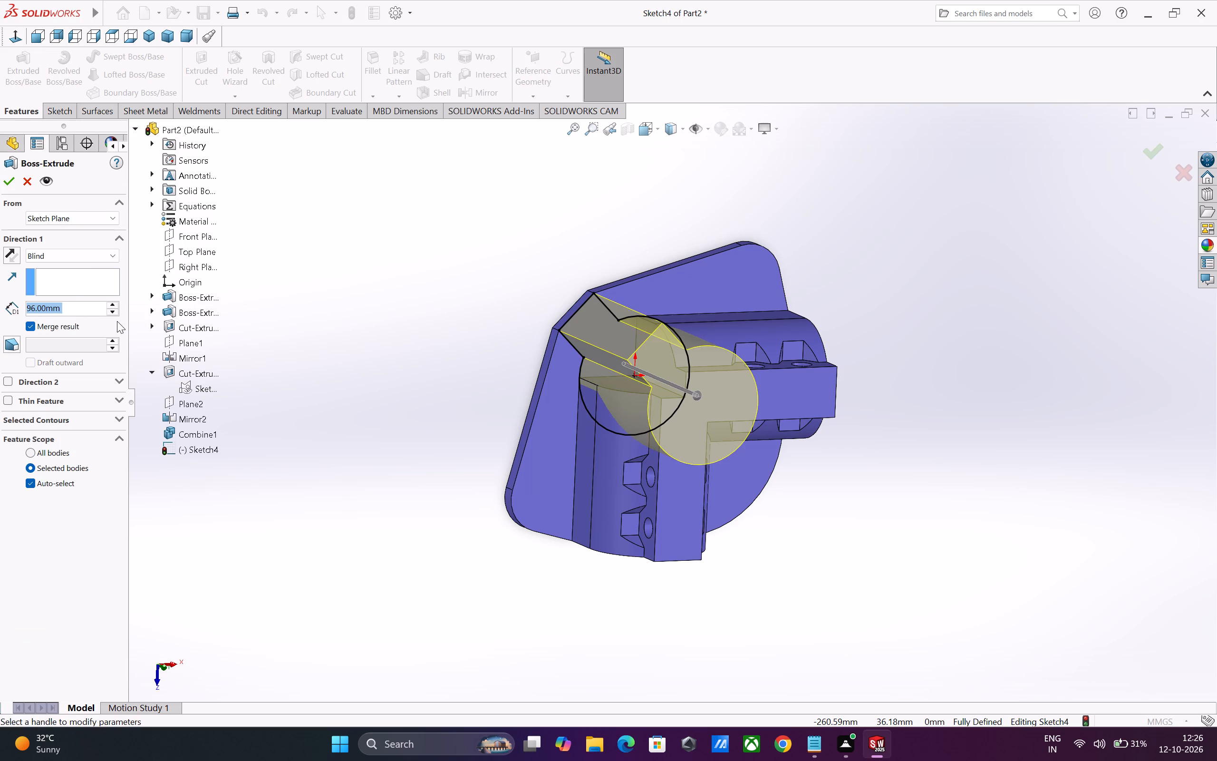
left_click(69, 252)
left_click(77, 309)
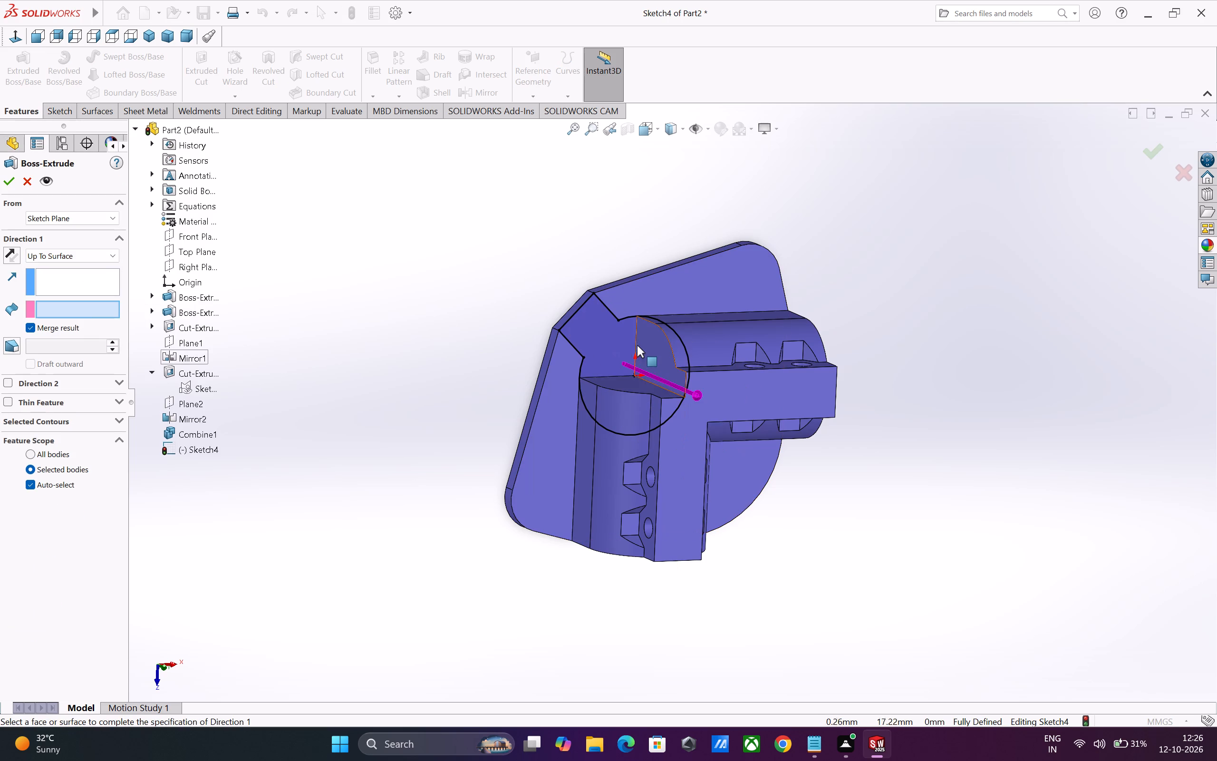
left_click(680, 439)
middle_click_drag(473, 401, 472, 310)
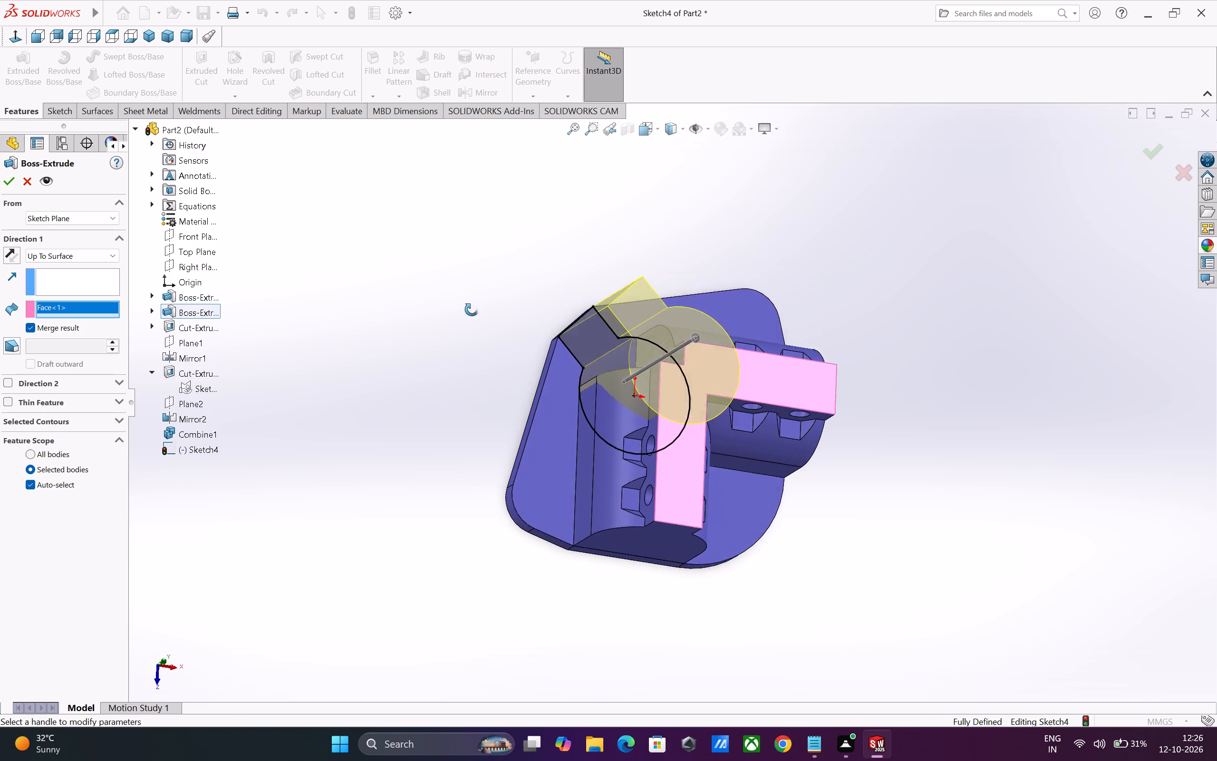
middle_click_drag(472, 310, 465, 243)
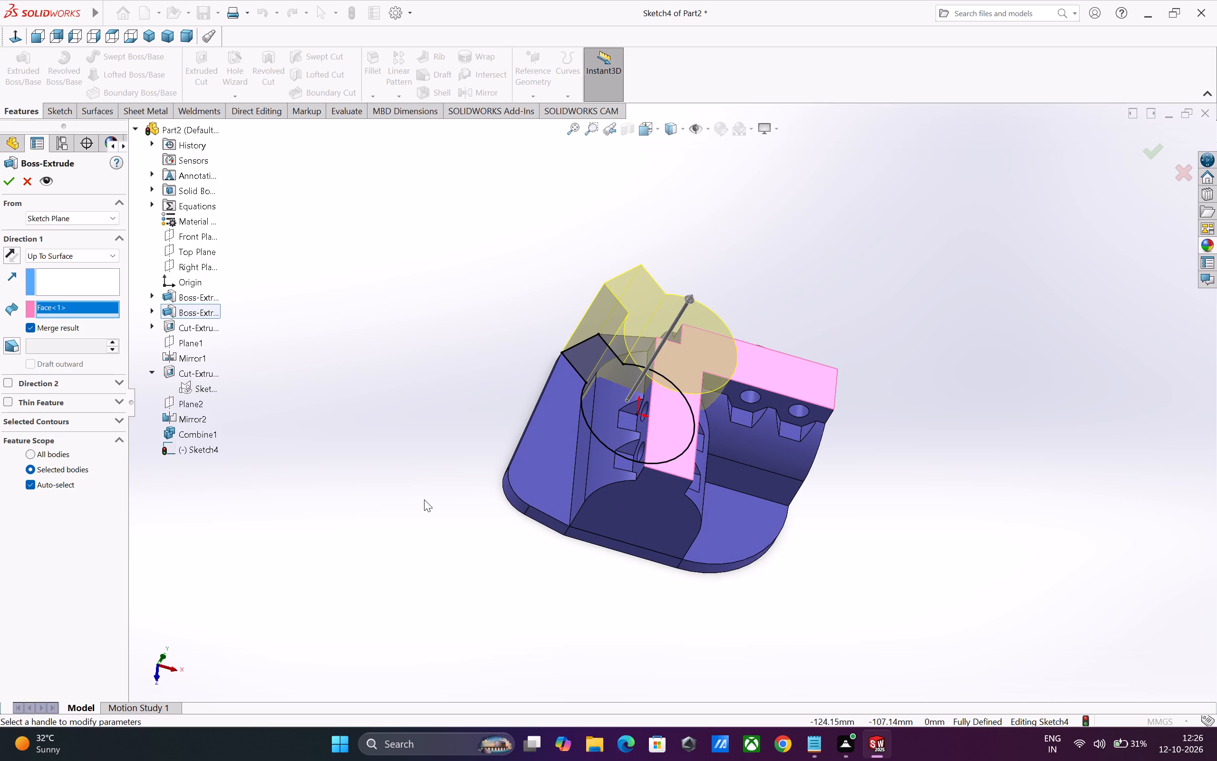
middle_click_drag(426, 498, 509, 457)
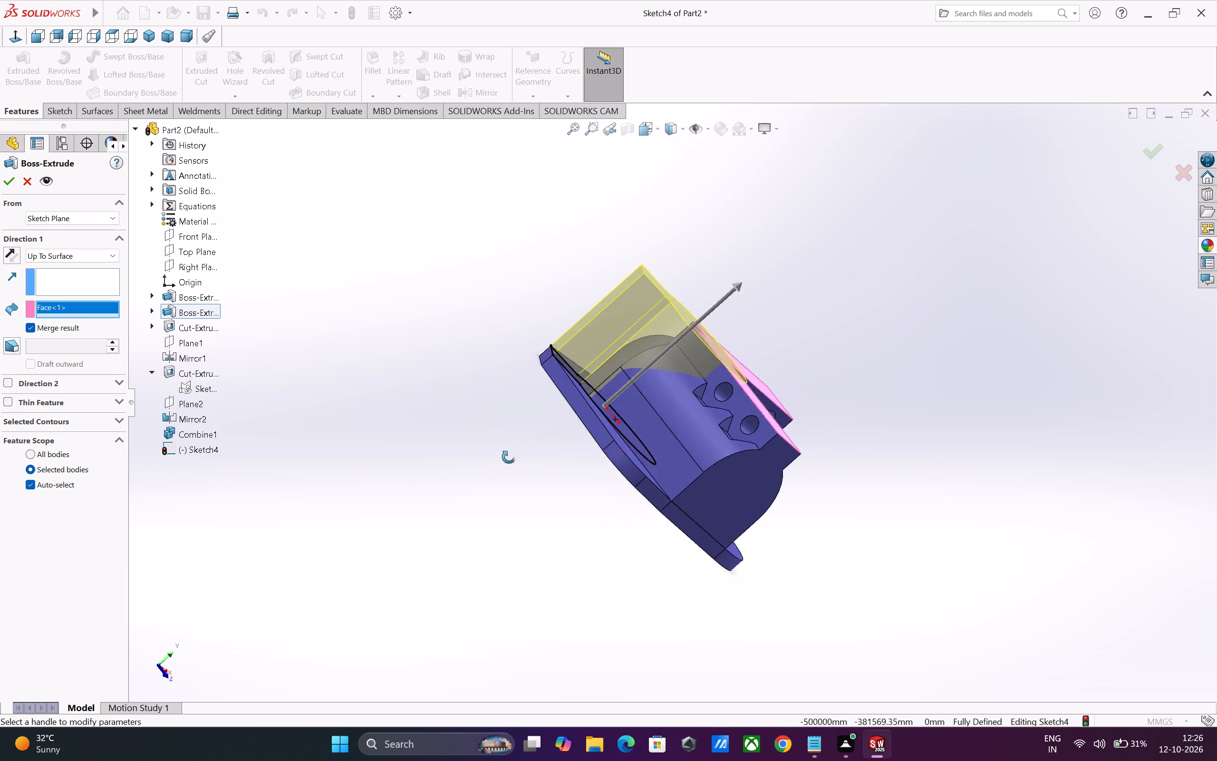
middle_click_drag(509, 457, 407, 538)
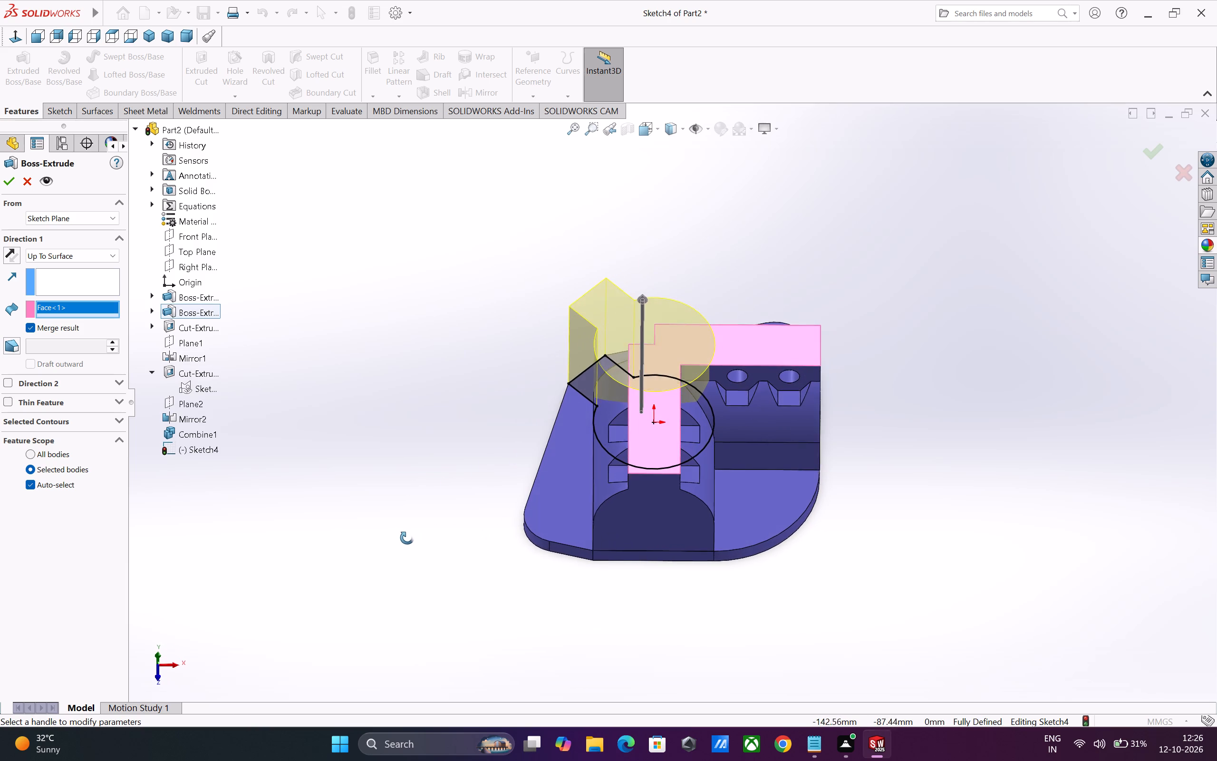
middle_click_drag(407, 538, 405, 540)
left_click(11, 187)
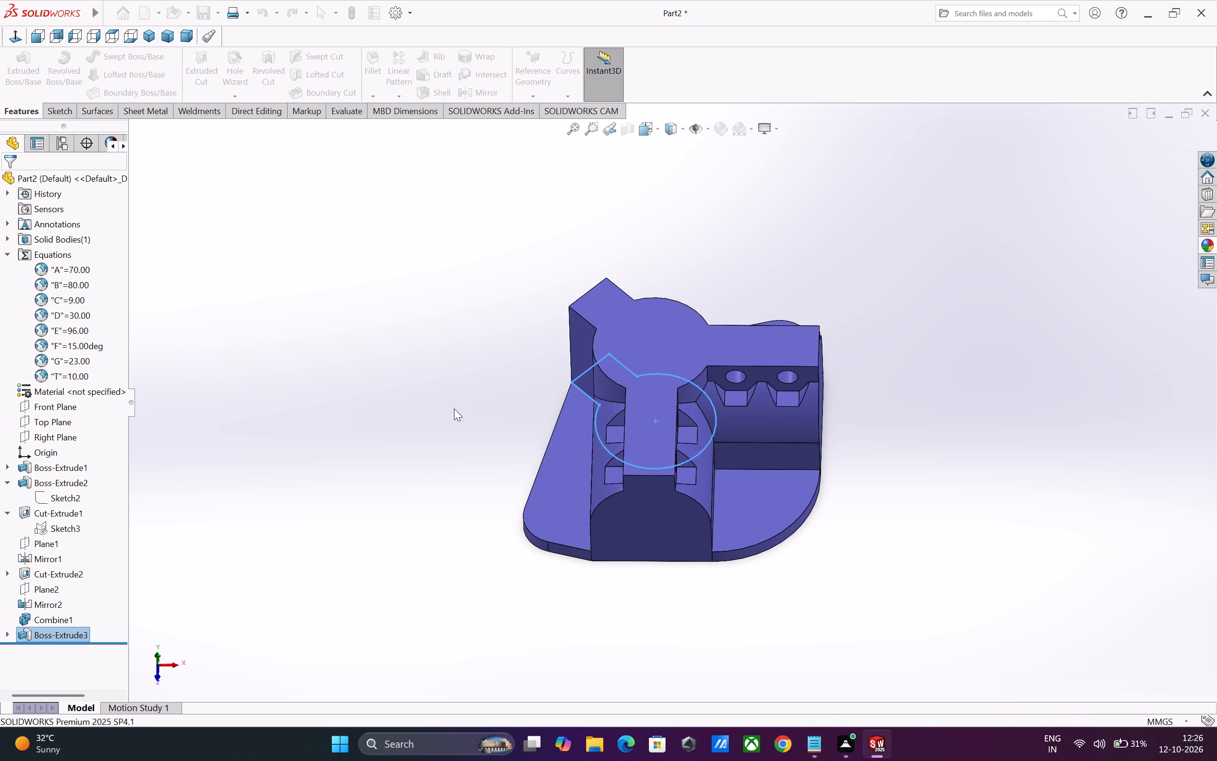
Examine the extruded round corner boss and its junctions with the two arched arms from several angles.
left_click(500, 431)
middle_click_drag(420, 410, 499, 391)
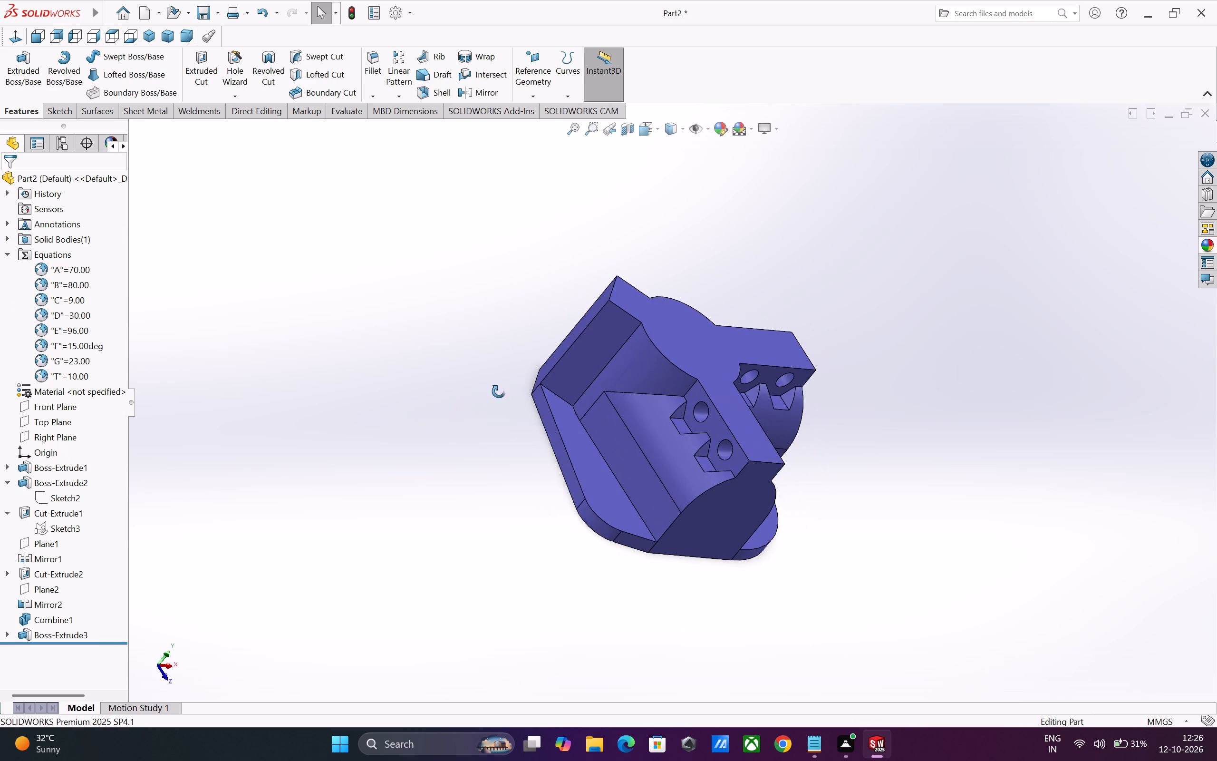
middle_click_drag(499, 391, 580, 517)
middle_click_drag(549, 424, 439, 537)
scroll(549, 446, "up", 1)
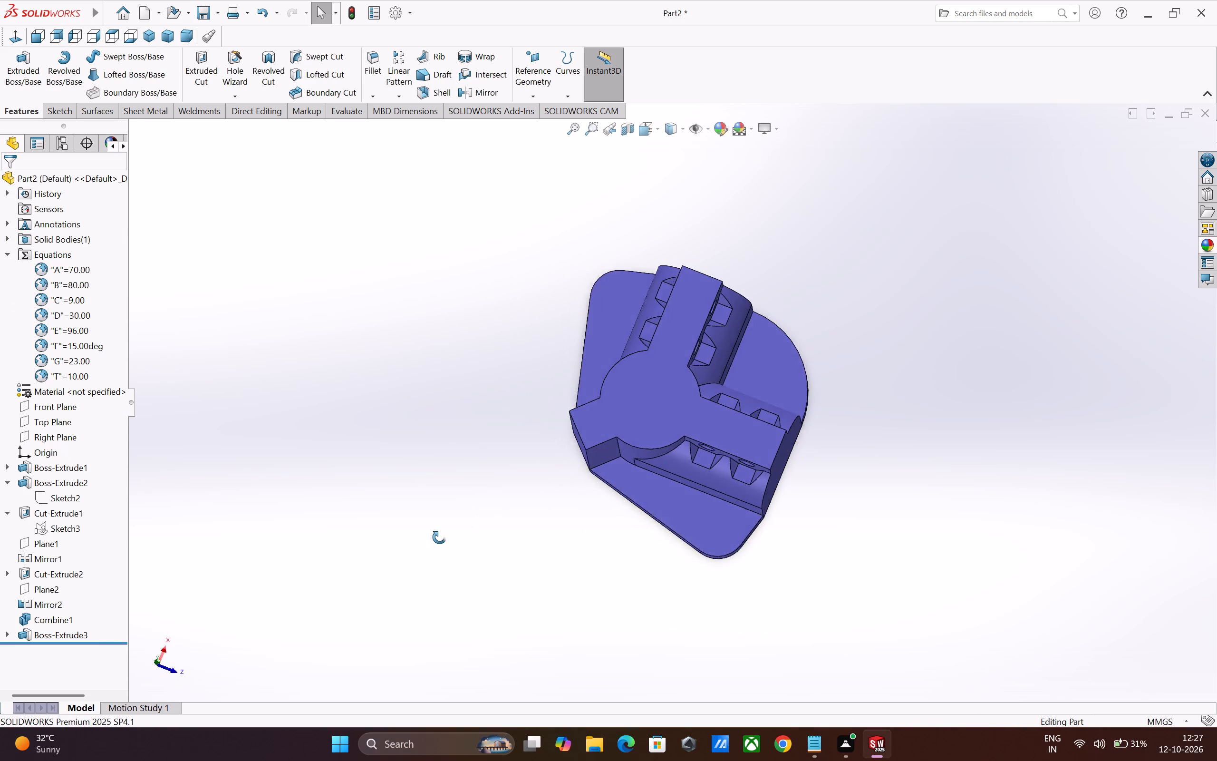
middle_click_drag(439, 537, 426, 545)
middle_click_drag(695, 565, 642, 587)
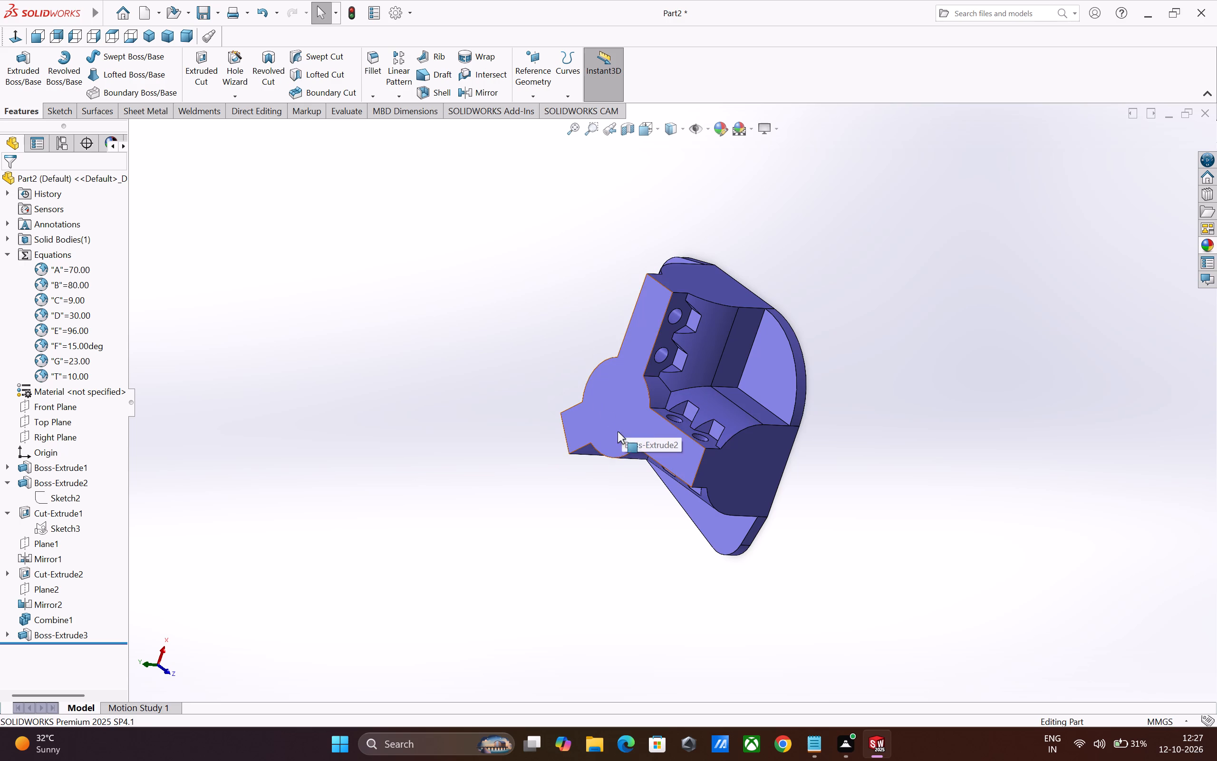
scroll(678, 544, "up", 2)
scroll(658, 415, "up", 1)
scroll(653, 408, "down", 4)
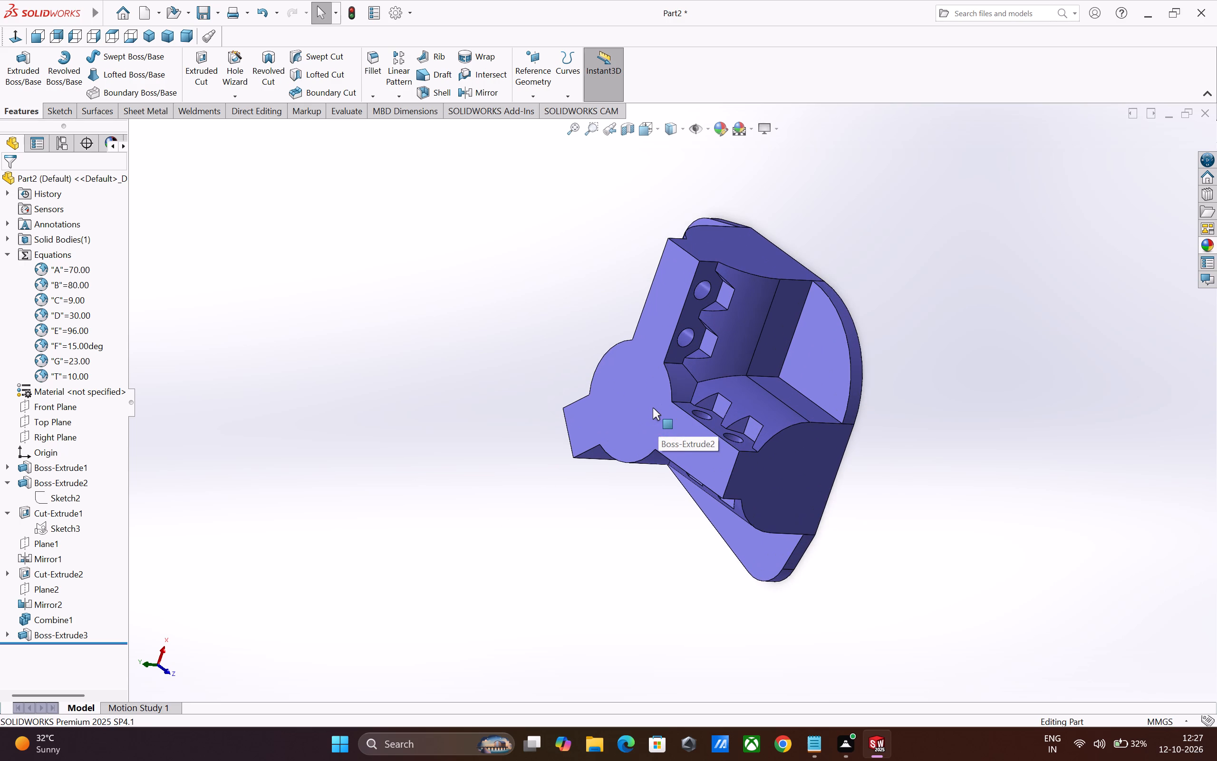
scroll(653, 408, "down", 1)
middle_click_drag(650, 409, 670, 401)
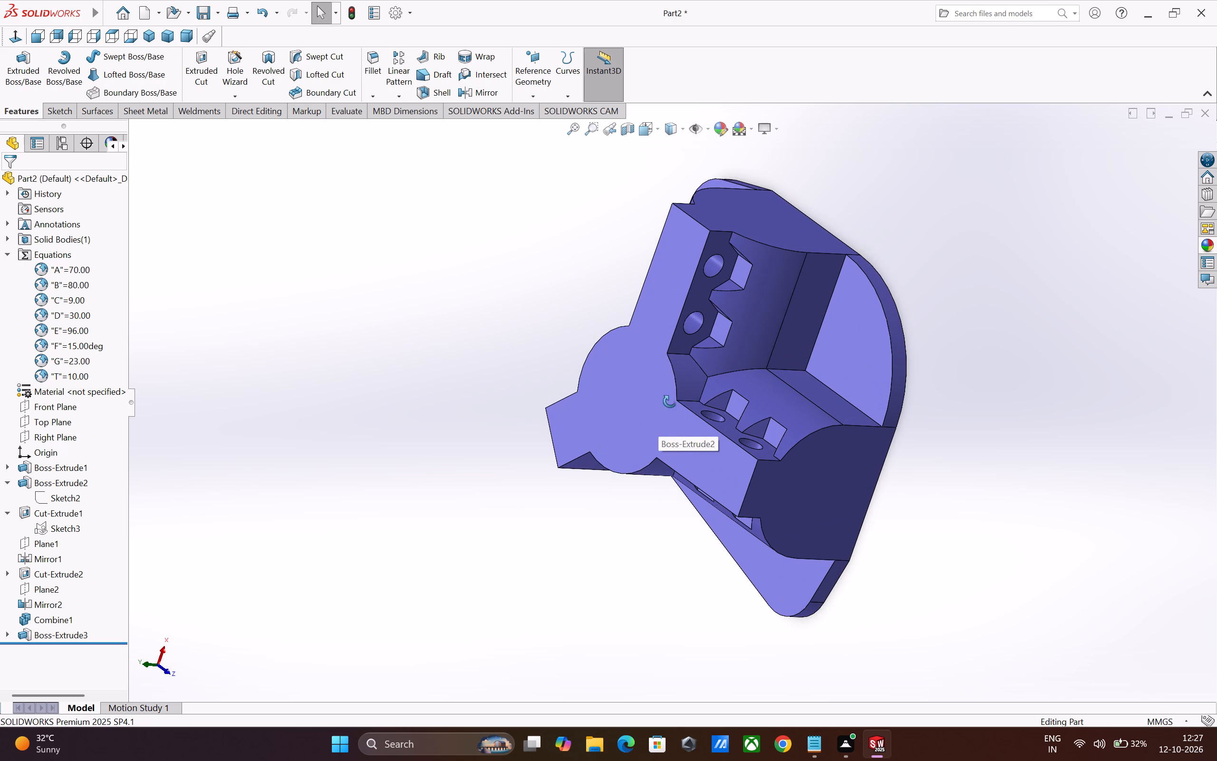
middle_click_drag(670, 401, 724, 388)
middle_click_drag(716, 414, 715, 418)
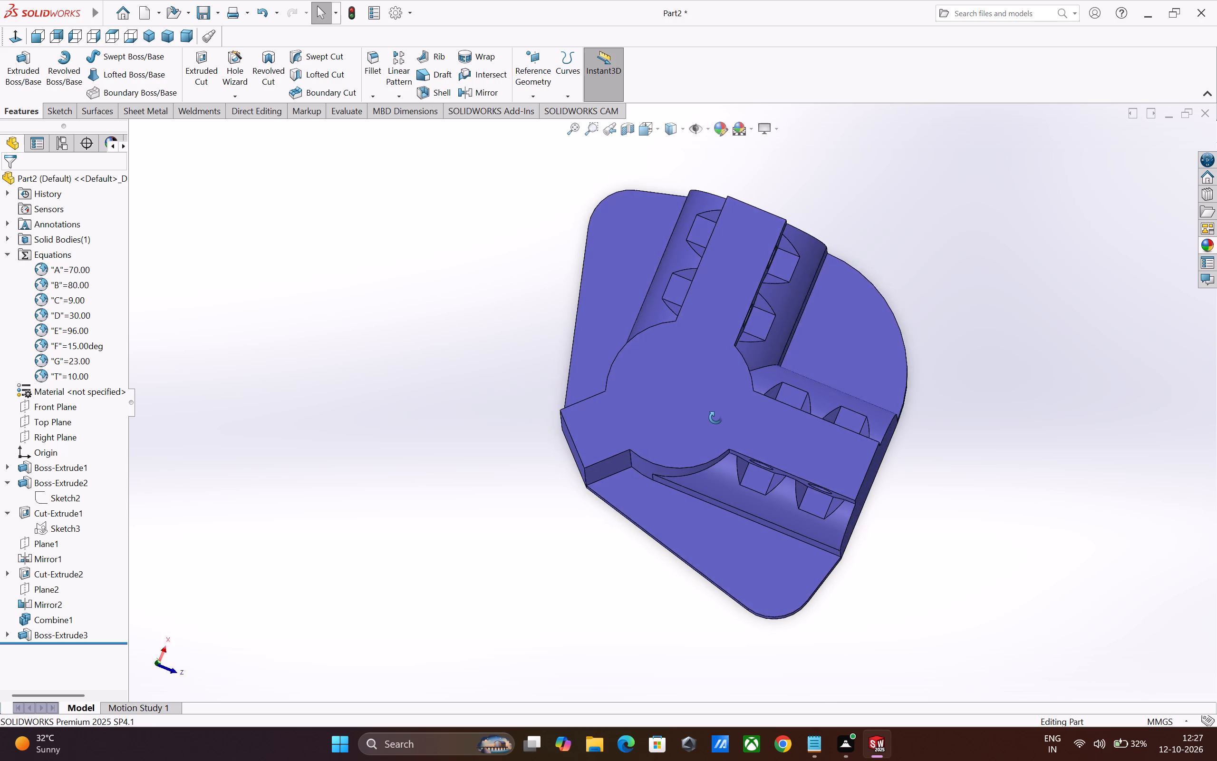
middle_click_drag(715, 418, 686, 433)
scroll(685, 434, "up", 1)
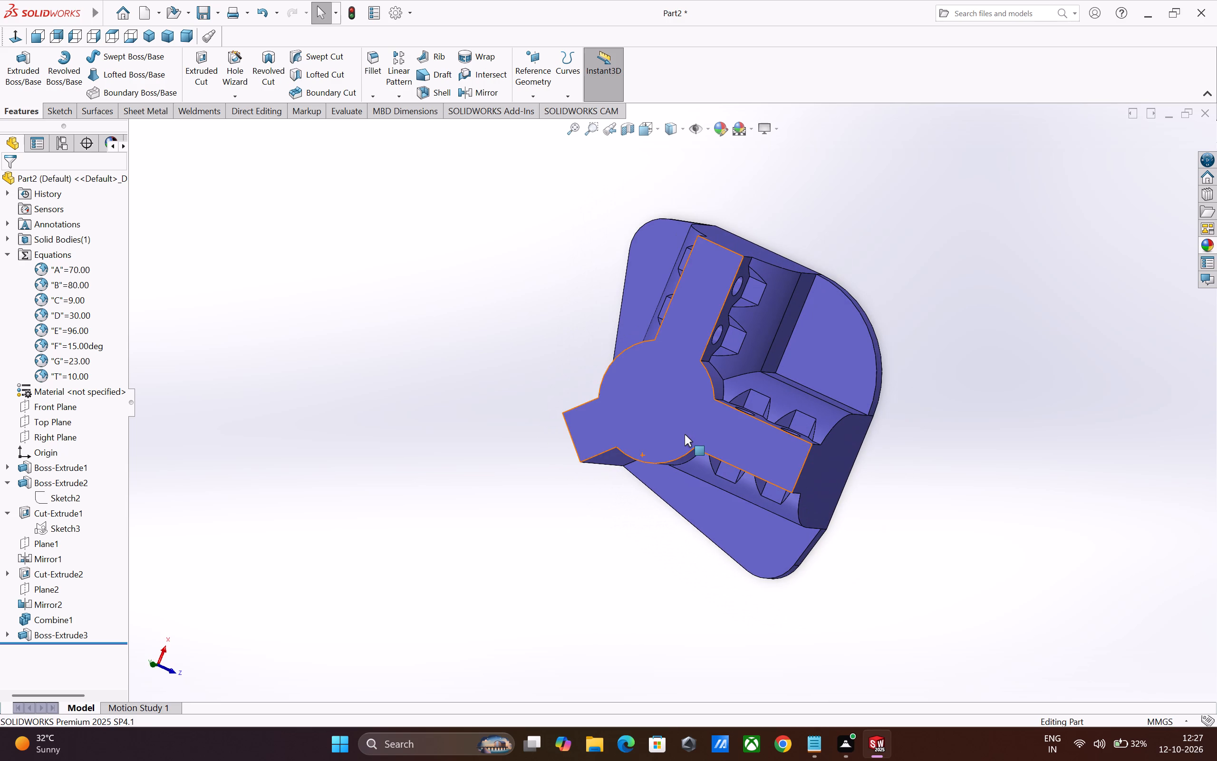
Start a sketch on the part's flat top face and draw a circle centred on the origin, about 26.4 mm in radius.
left_click(657, 449)
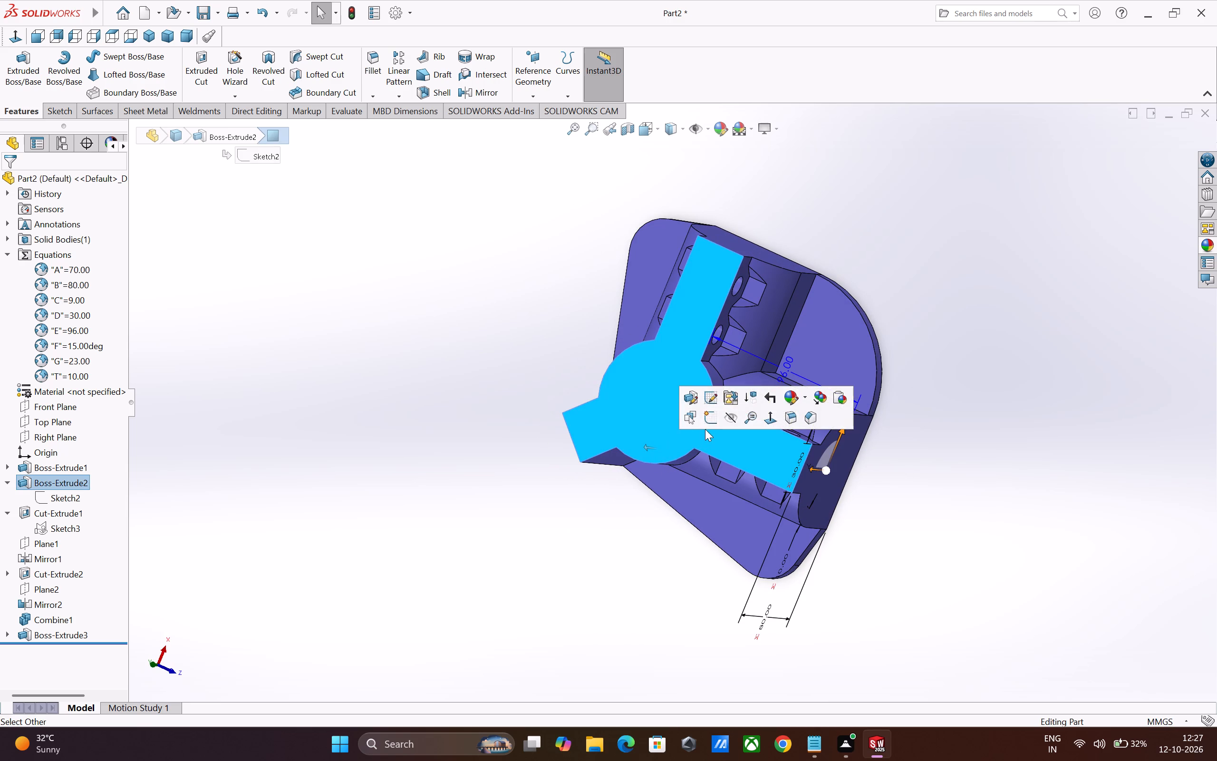
left_click(711, 422)
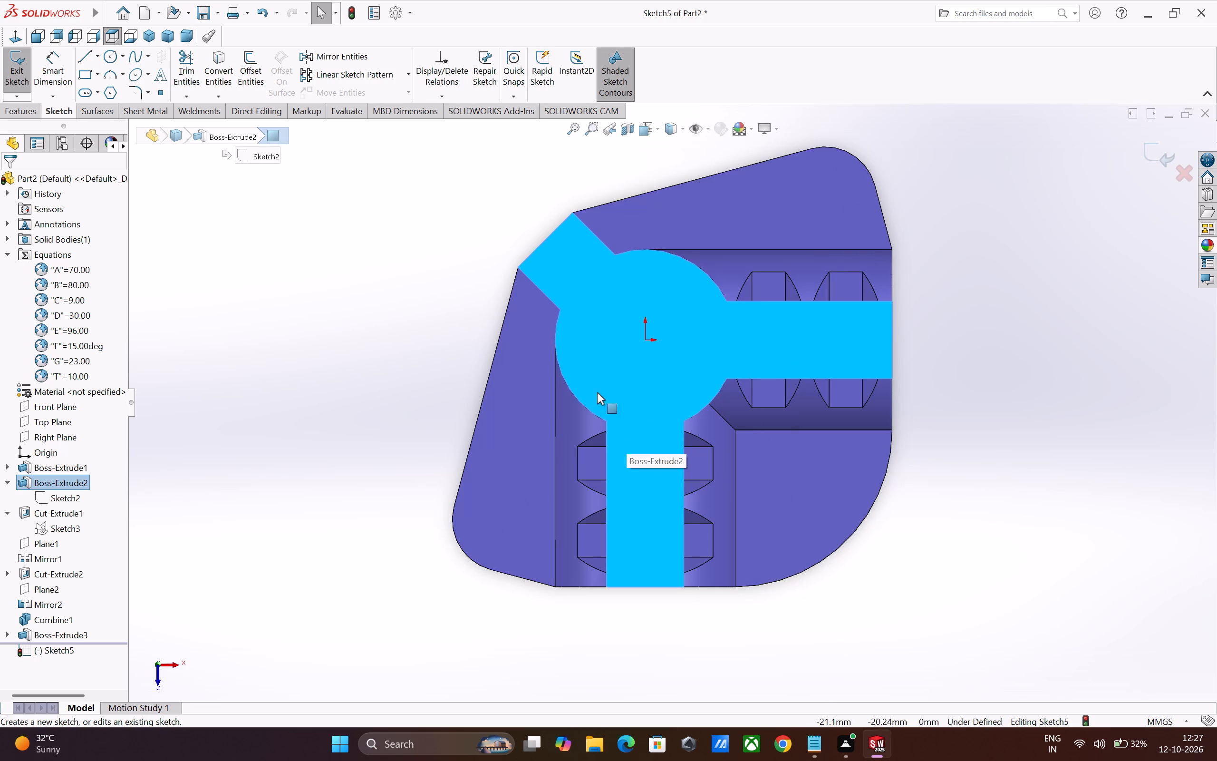
left_click(111, 59)
left_click(646, 340)
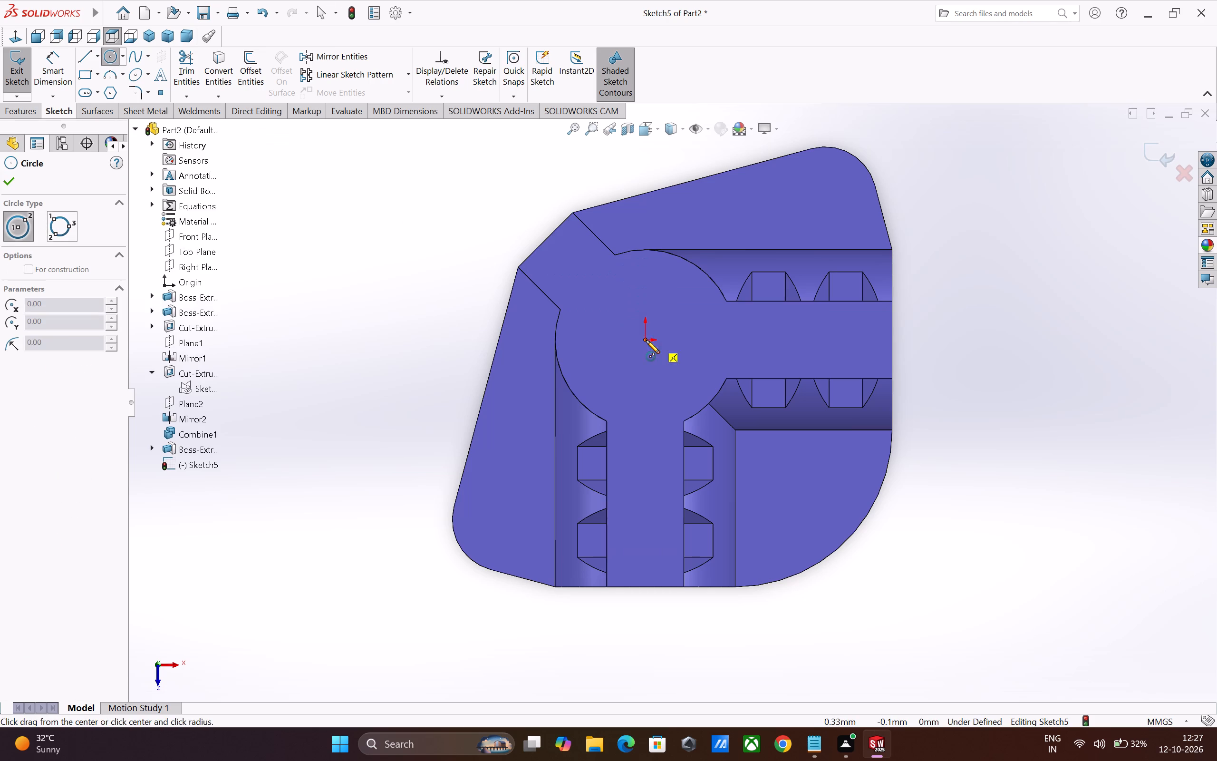
left_click(578, 334)
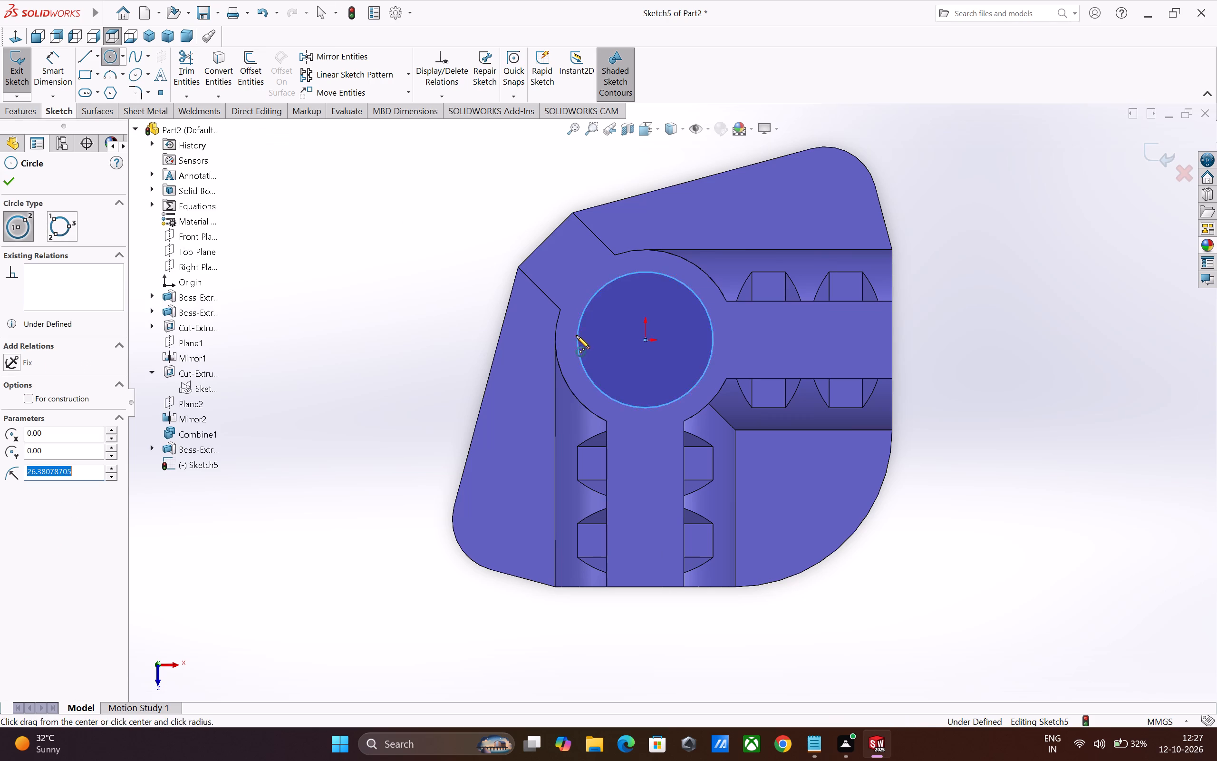
Dimension the gap between the new circle and the round boss's outer arc edge, linking it to the global variable "T".
left_click(40, 84)
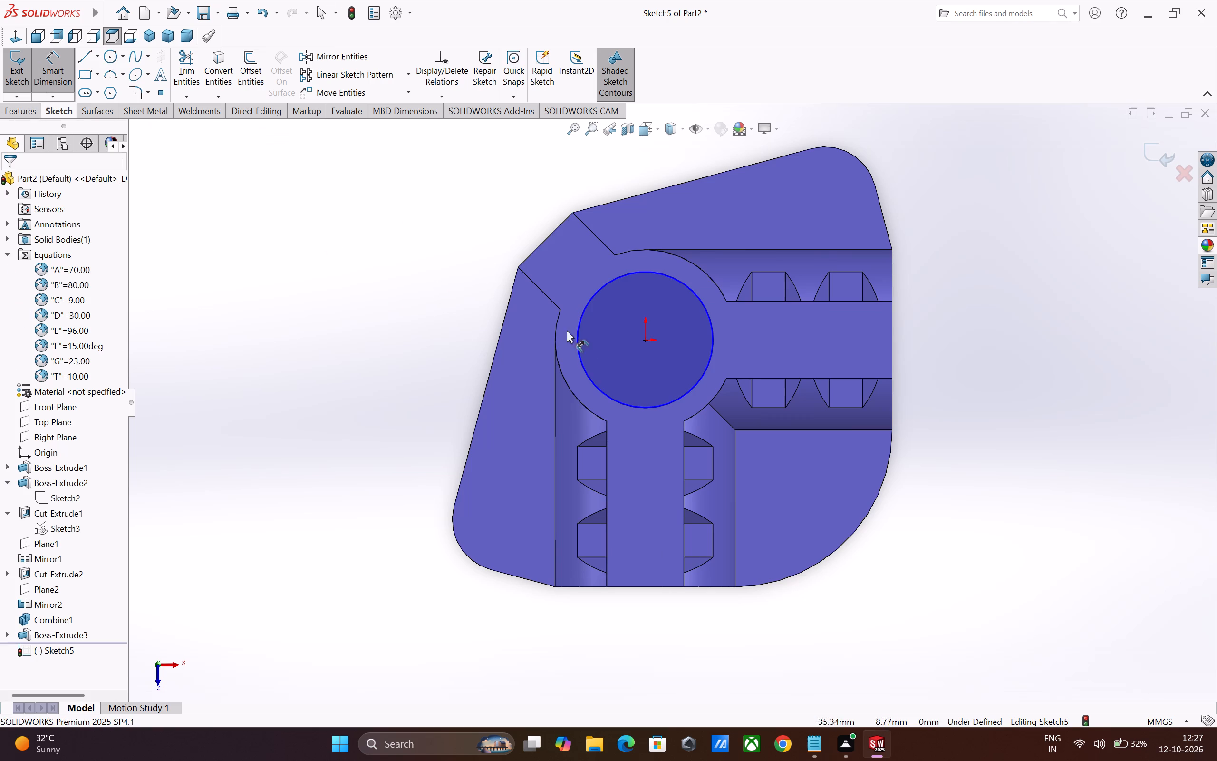
left_click(577, 349)
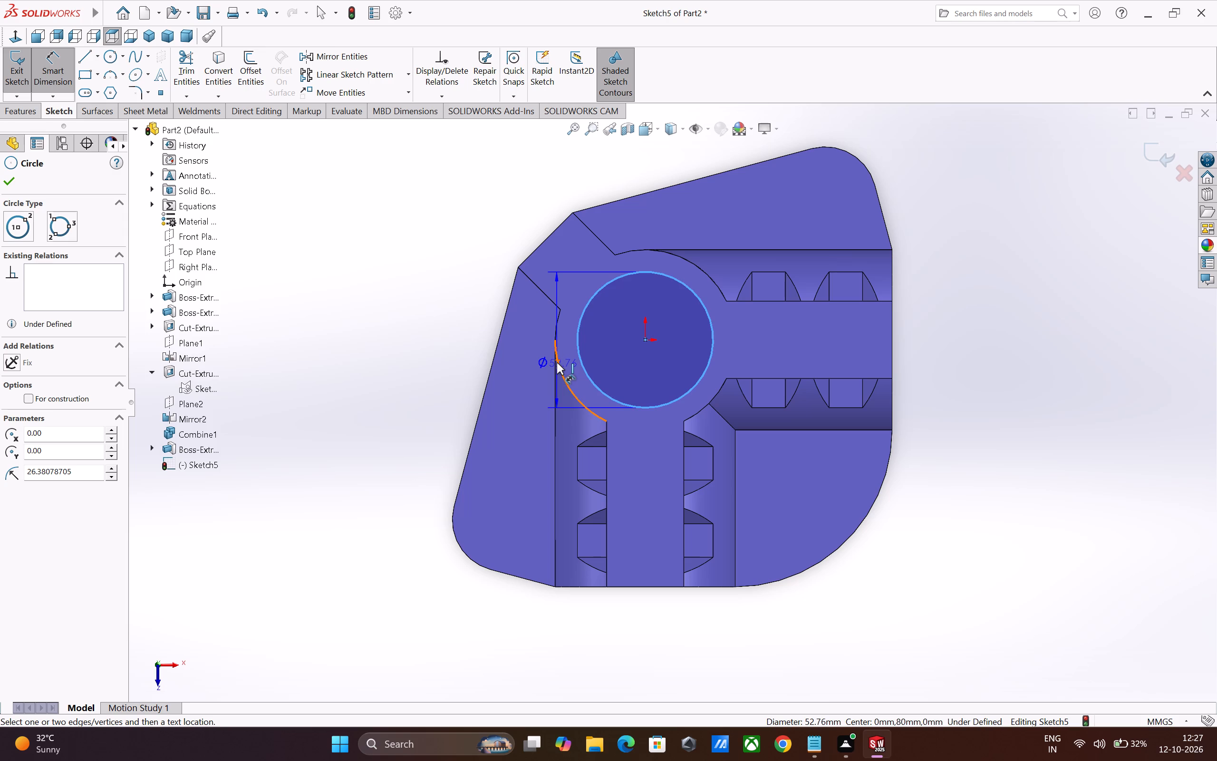
left_click(557, 363)
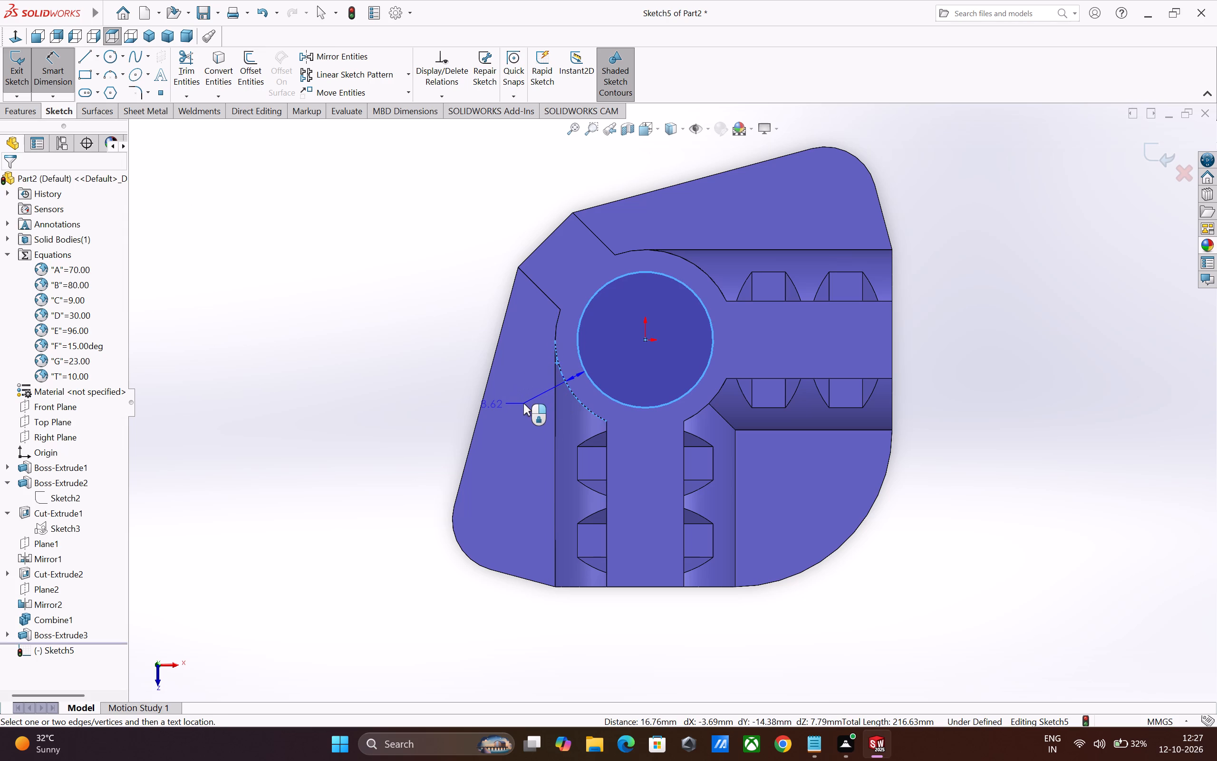
left_click(523, 403)
key("equal")
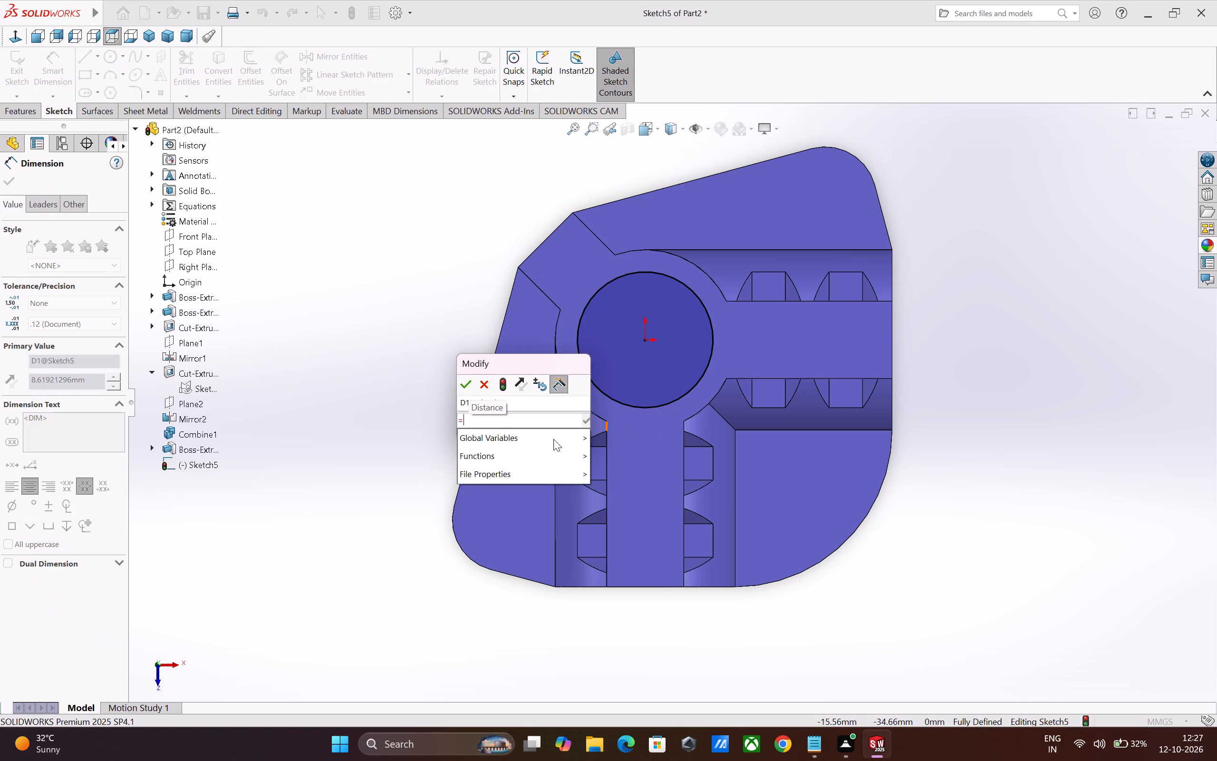
left_click(530, 435)
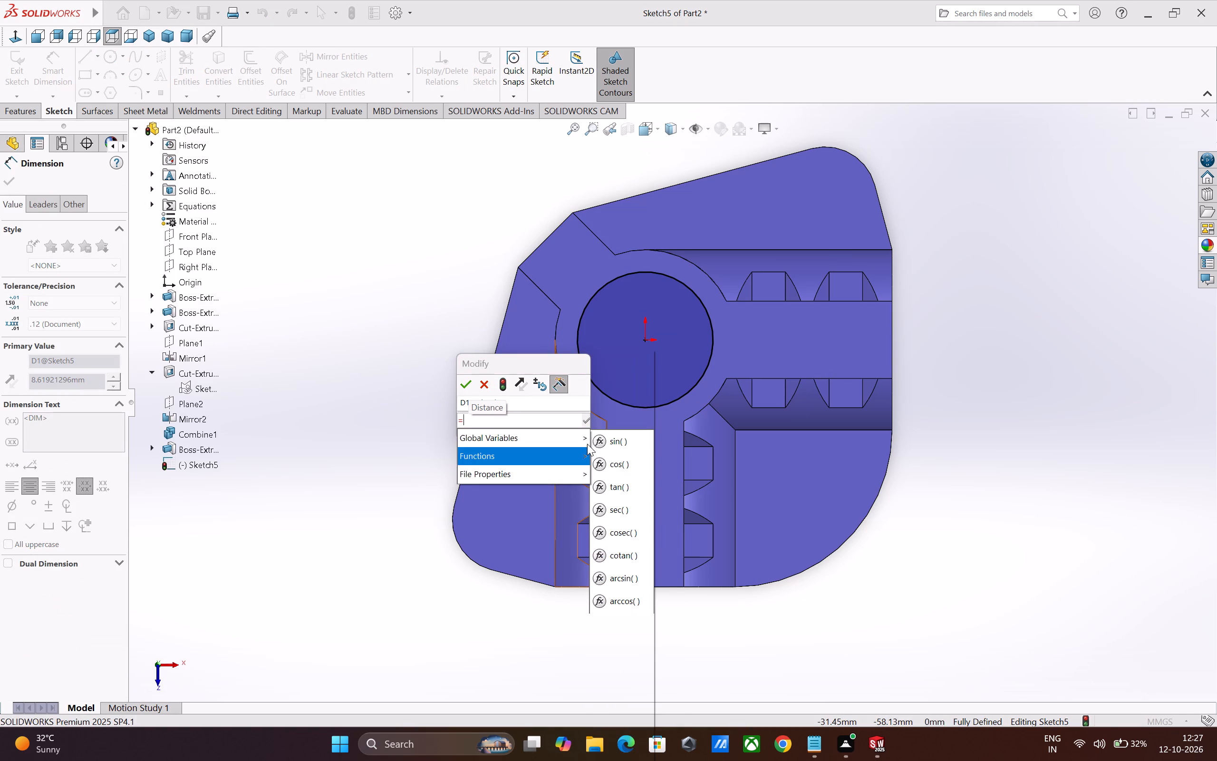
left_click(612, 597)
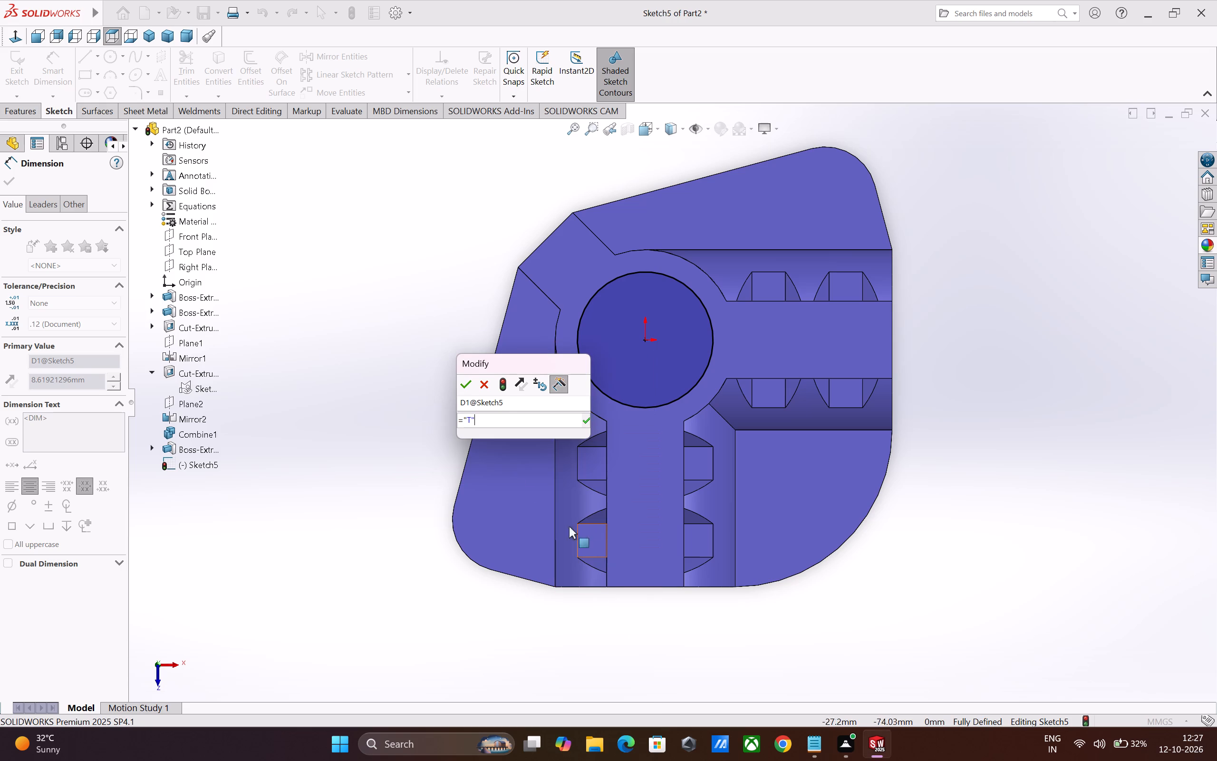
left_click(463, 383)
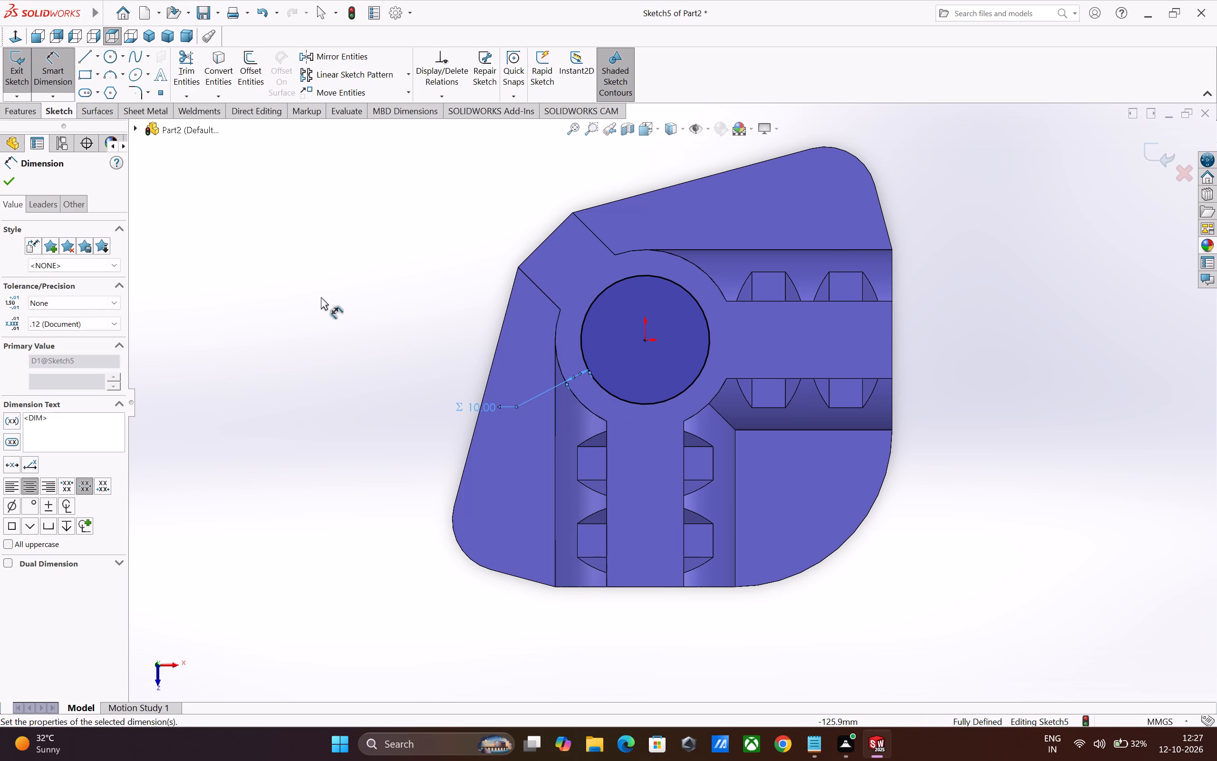
Draw a centerline about 54.88 mm long from the origin to the midpoint of the slanted corner edge.
left_click(100, 59)
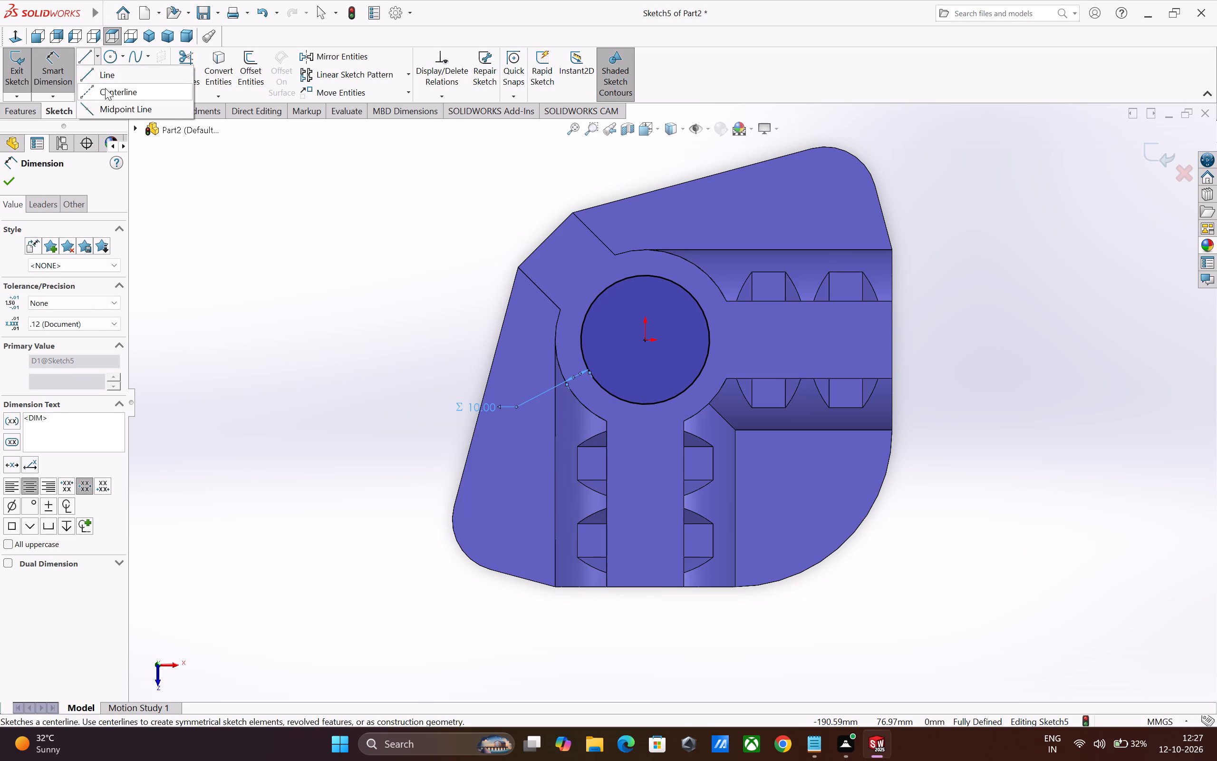
left_click(105, 88)
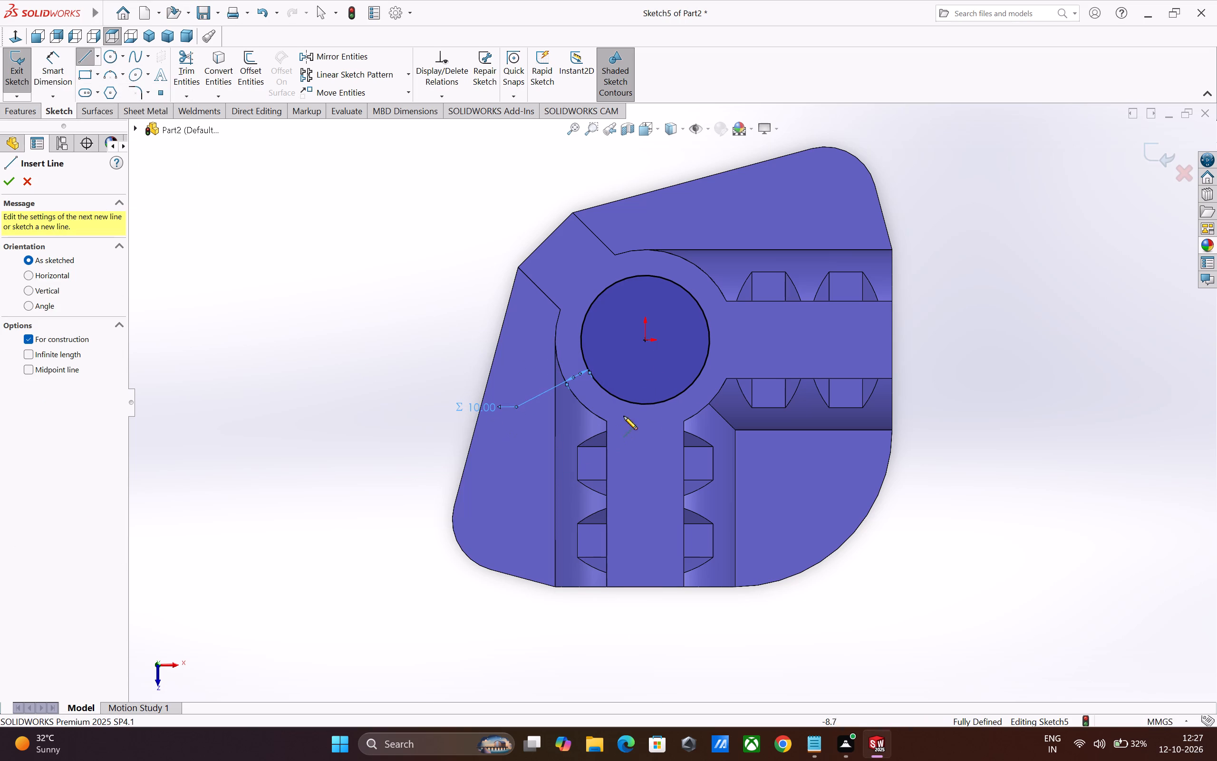
left_click(647, 341)
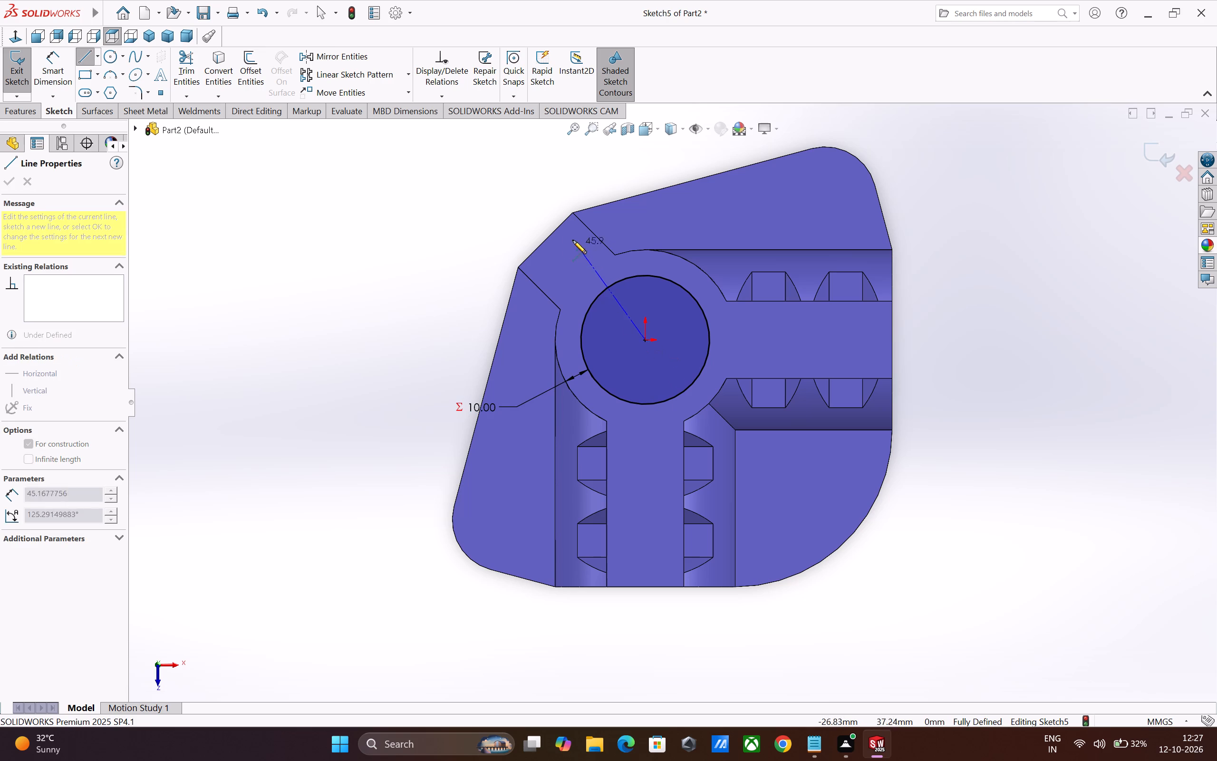
left_click(545, 241)
key("Escape")
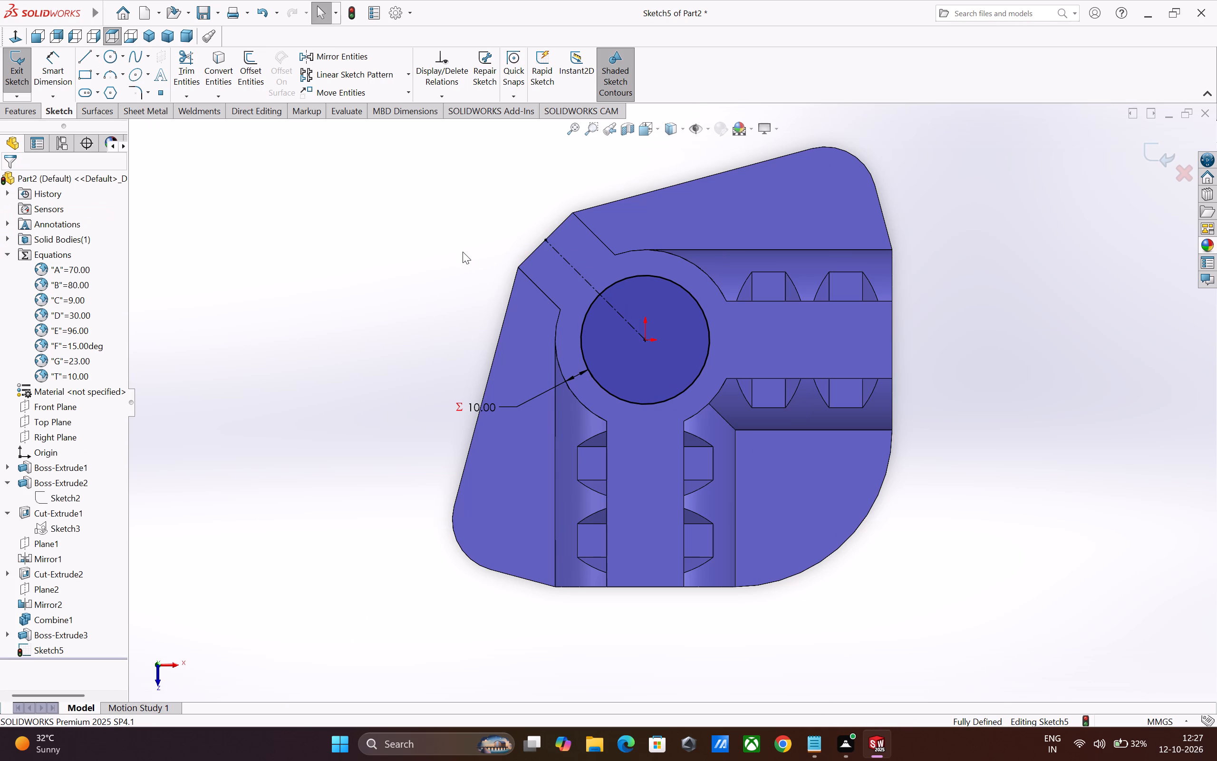
Draw a three-point corner rectangle about 14.4 mm by 31.4 mm from the slanted corner edge into the circle, around the centerline.
left_click(99, 77)
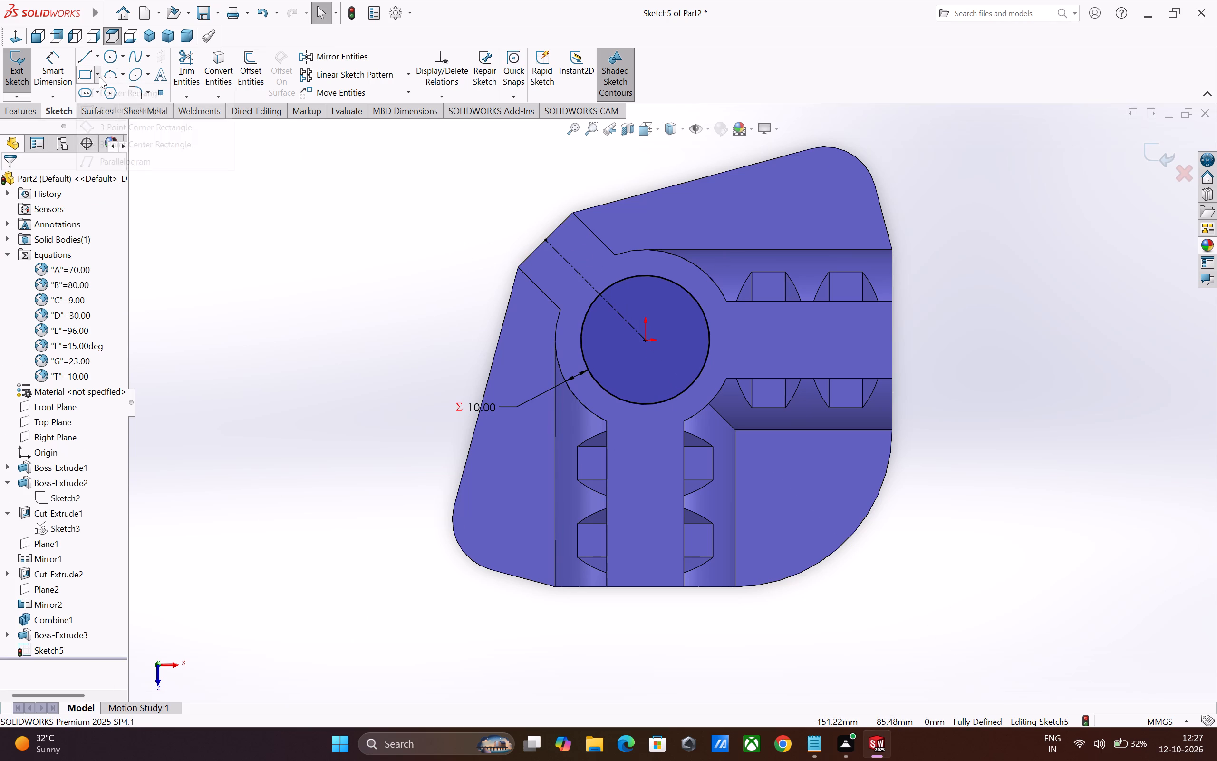
left_click(107, 127)
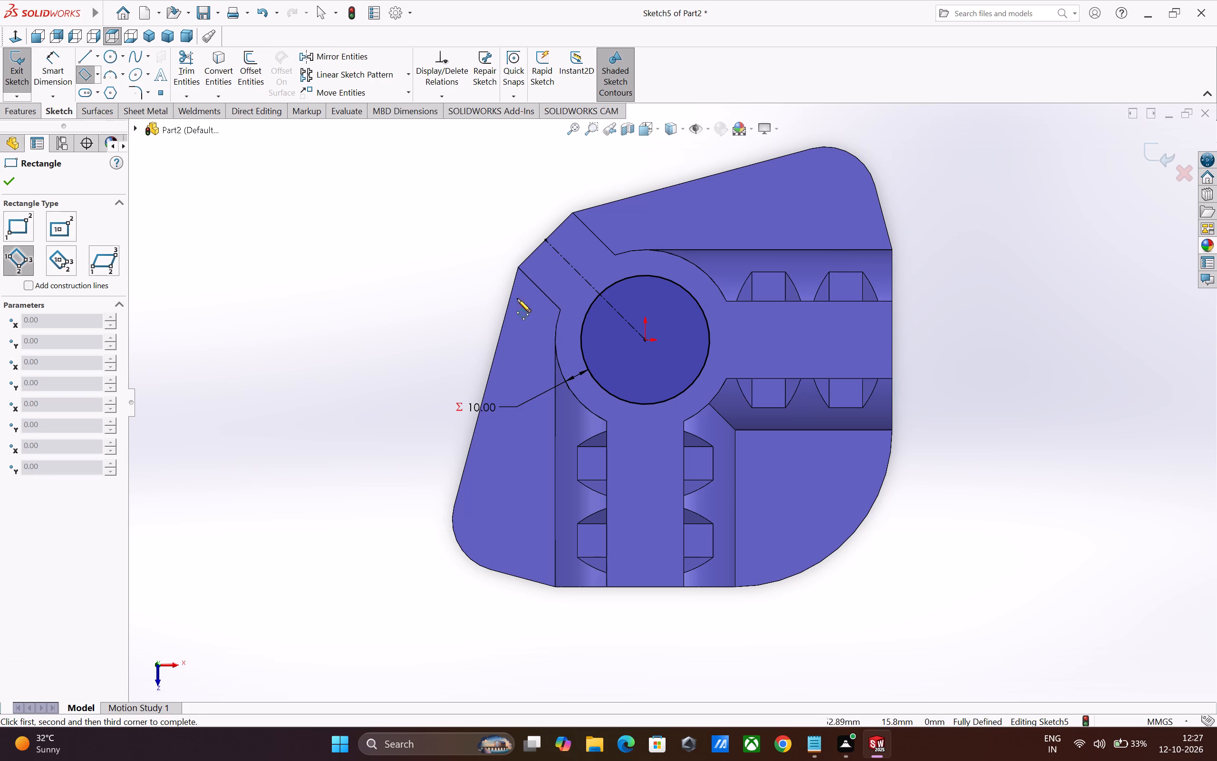
scroll(750, 446, "up", 2)
scroll(617, 310, "down", 3)
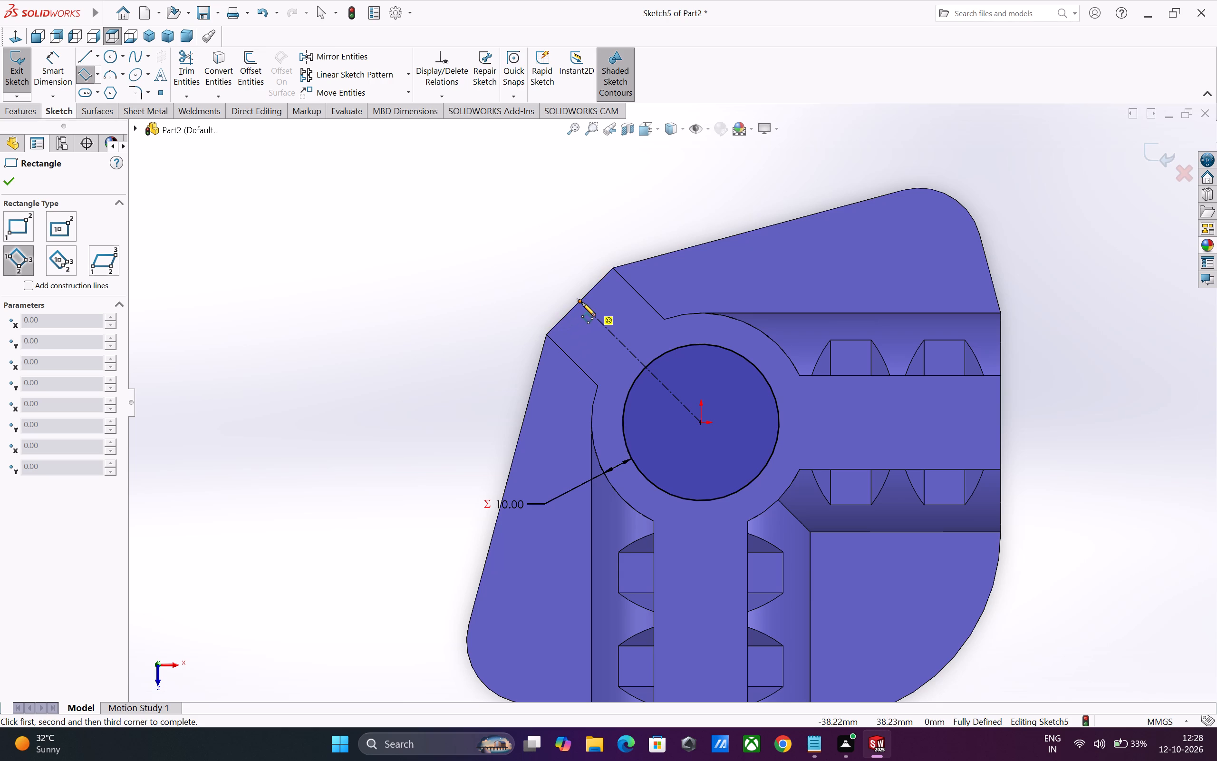
left_click(564, 319)
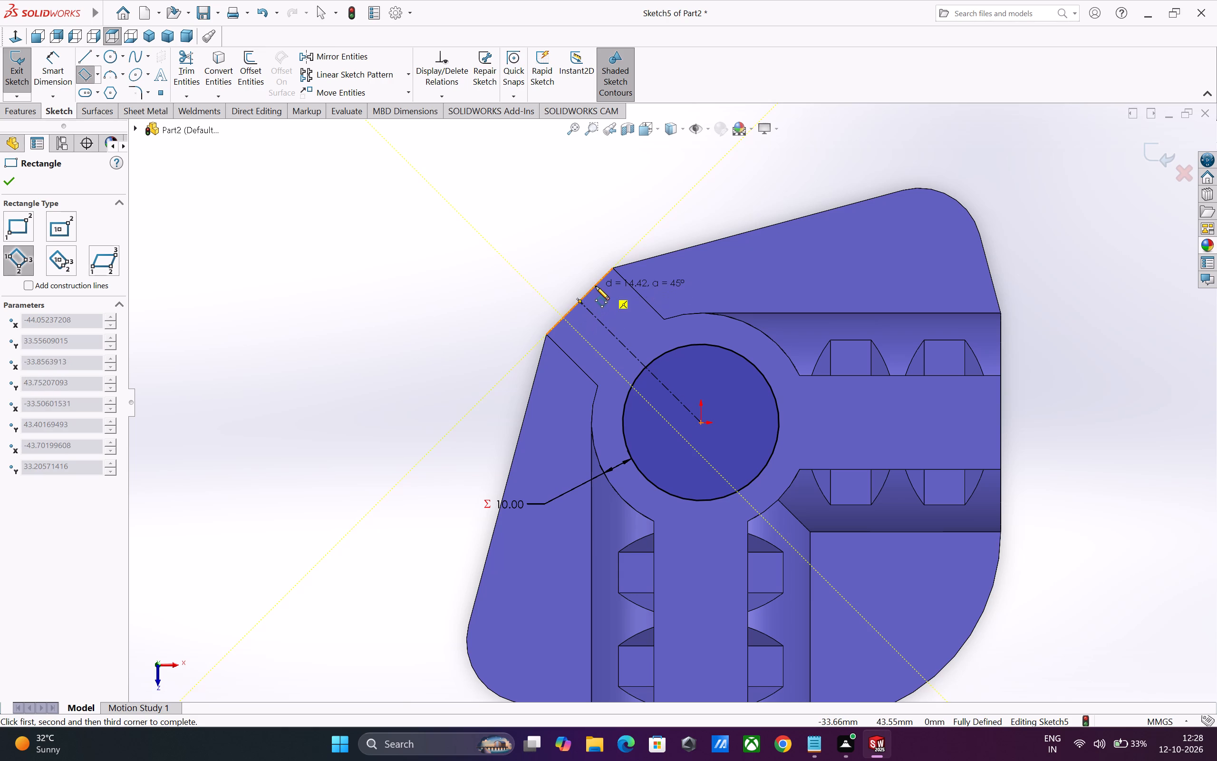
left_click(596, 286)
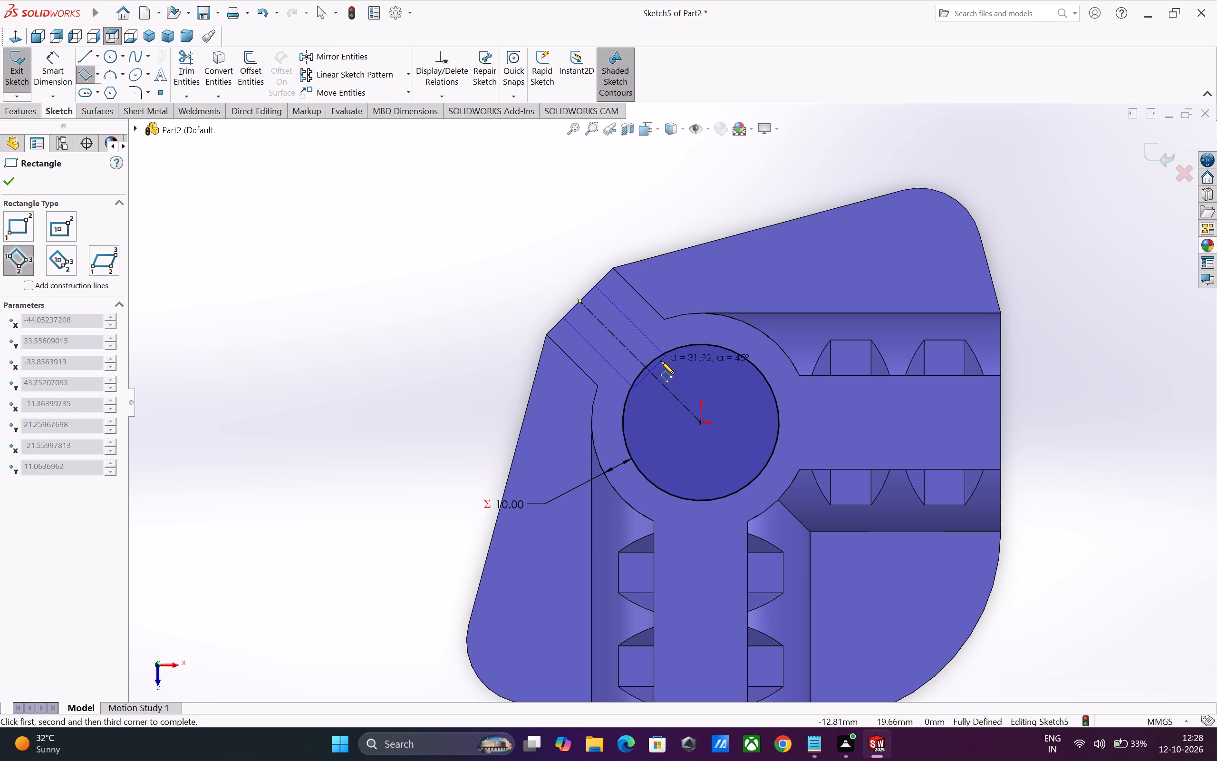
left_click(665, 355)
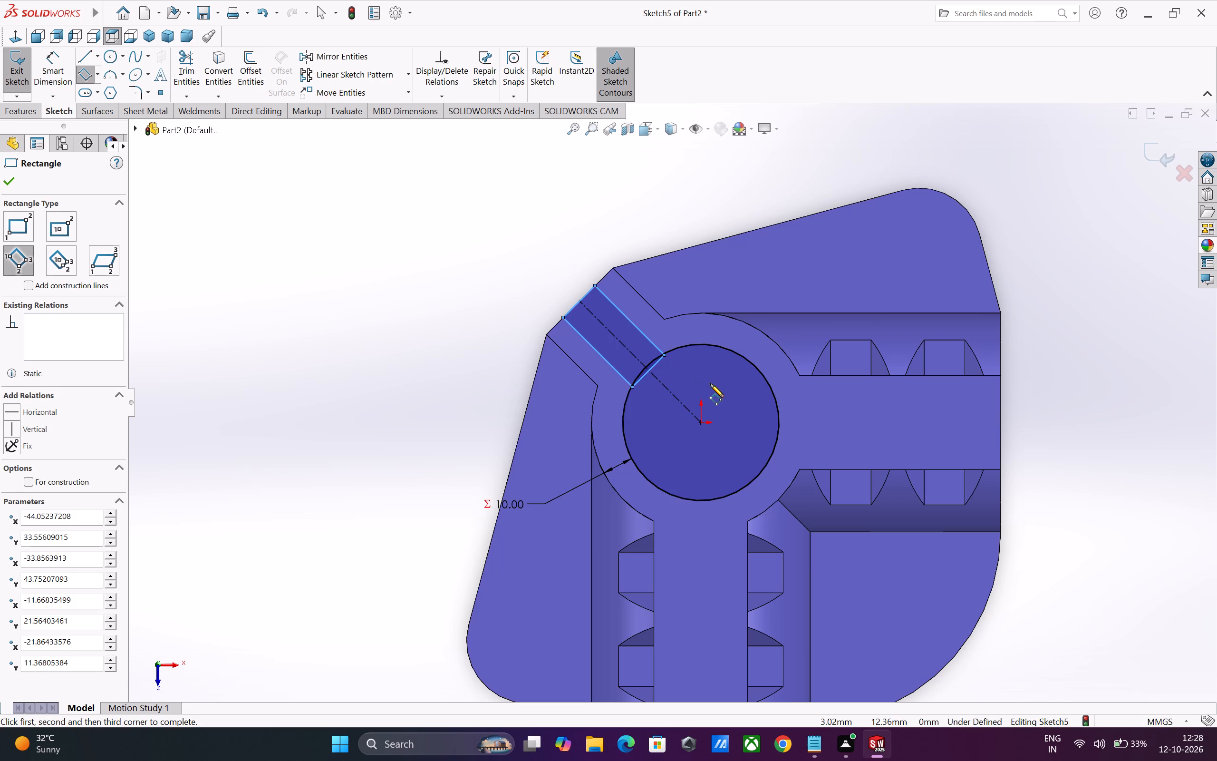
key("Escape")
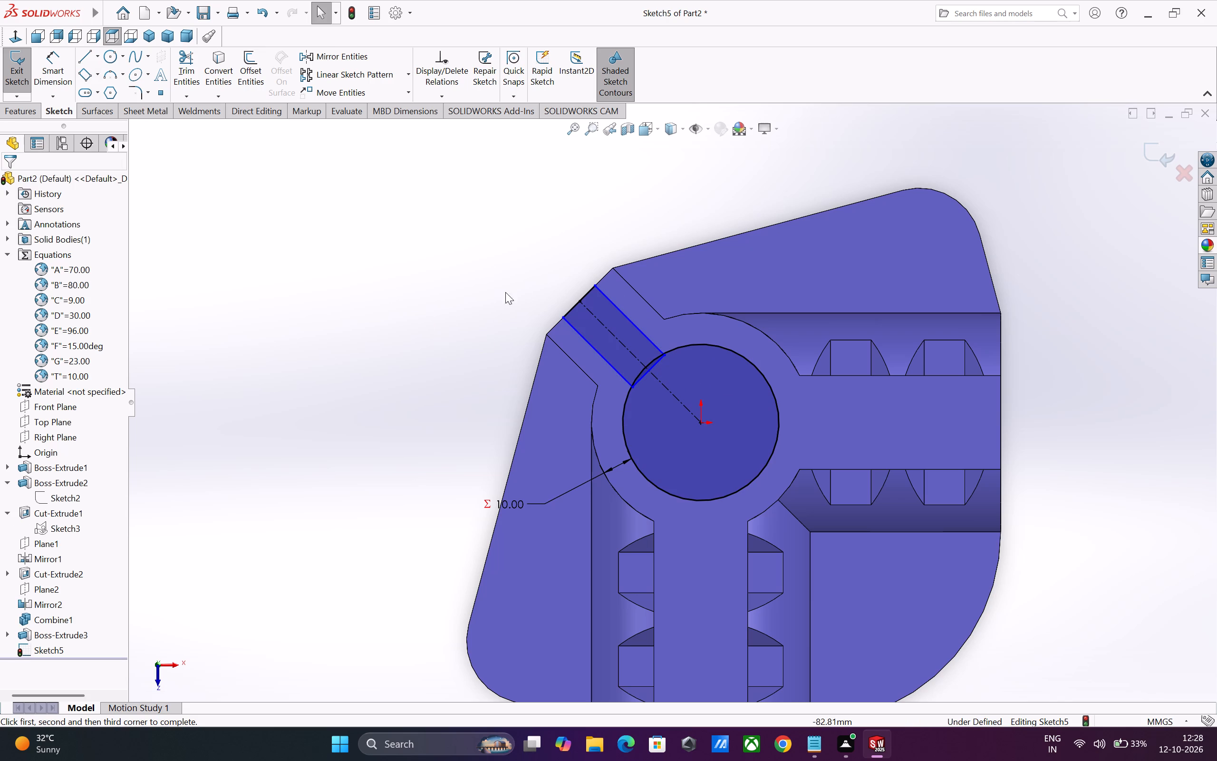
Make the rectangle's two long sides symmetric about the diagonal centerline.
left_click_drag(627, 297, 617, 315)
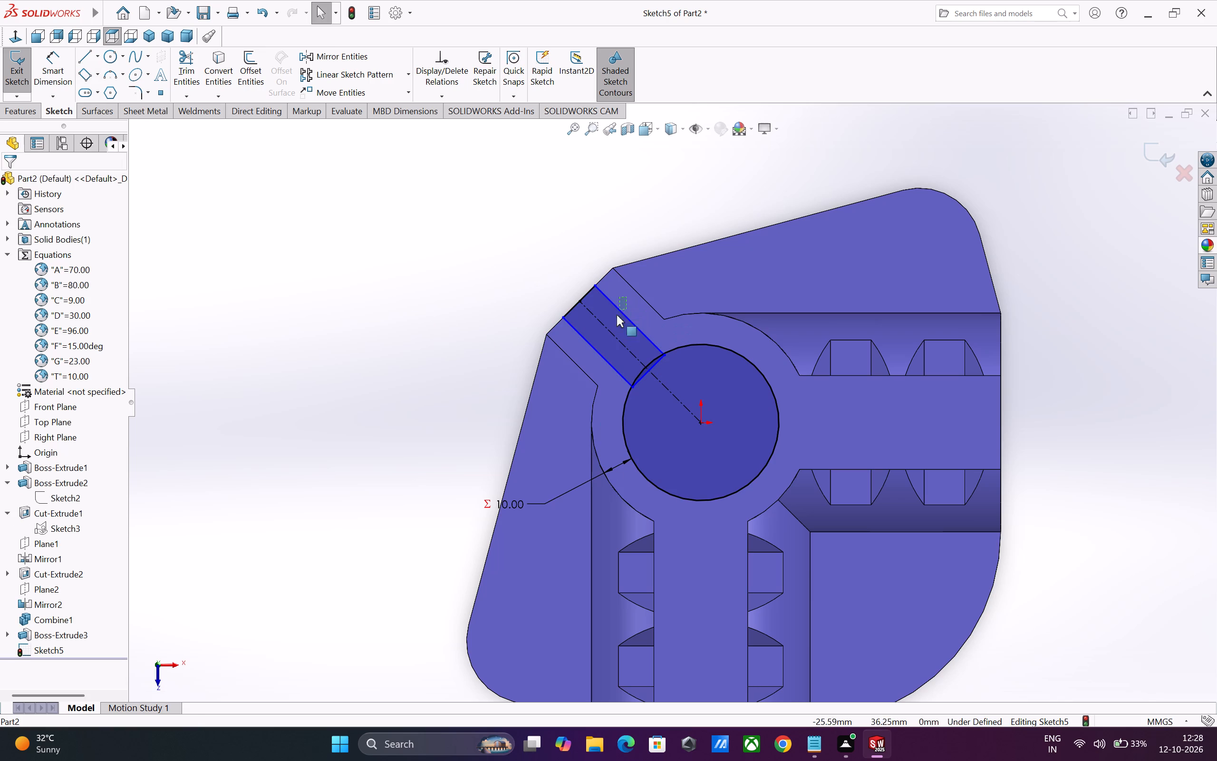
left_click_drag(617, 315, 586, 360)
left_click(723, 308)
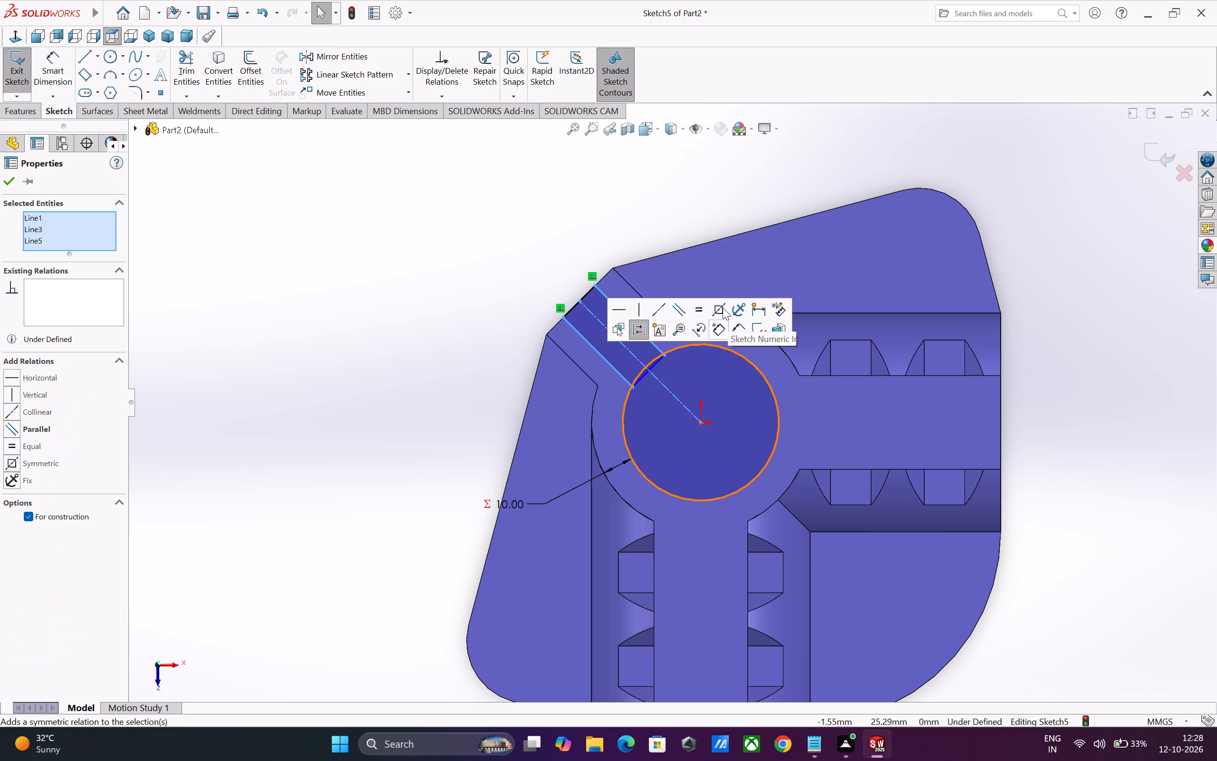
left_click(515, 253)
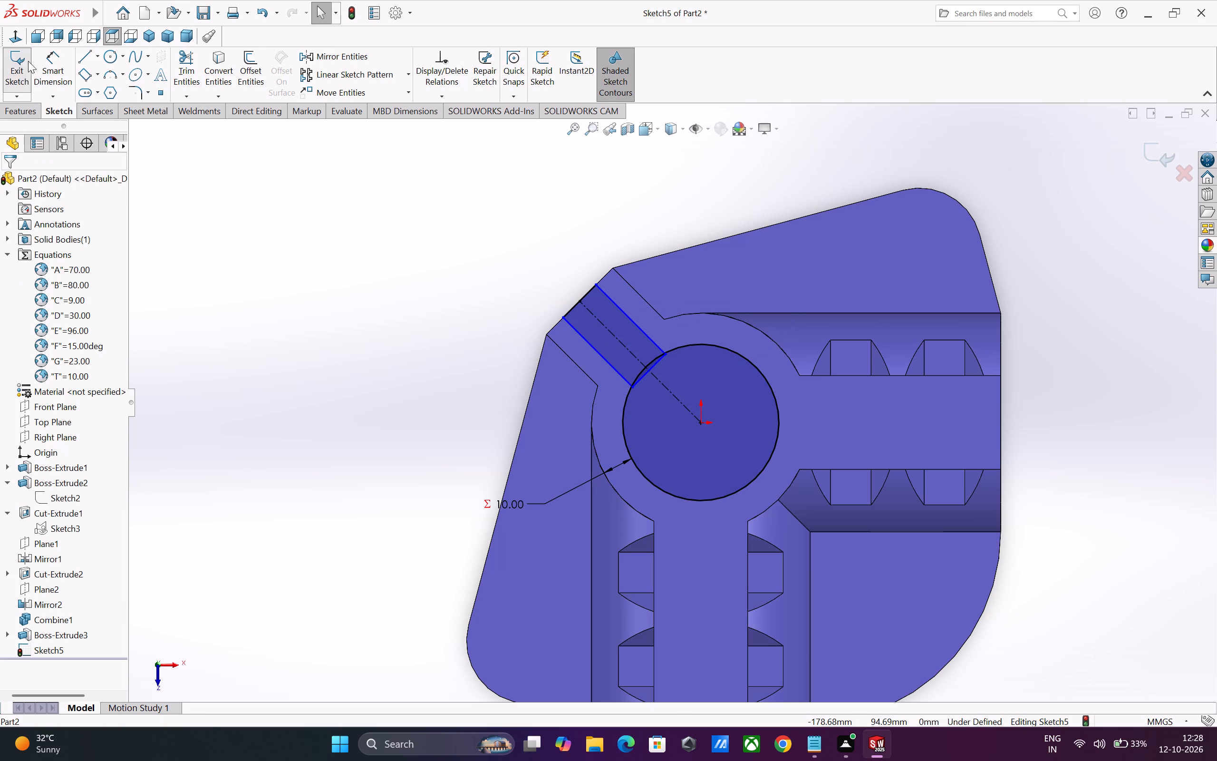
Dimension the gap between the rectangle's long side and the adjacent parallel boss edge, linking it to the global variable "T".
left_click(61, 71)
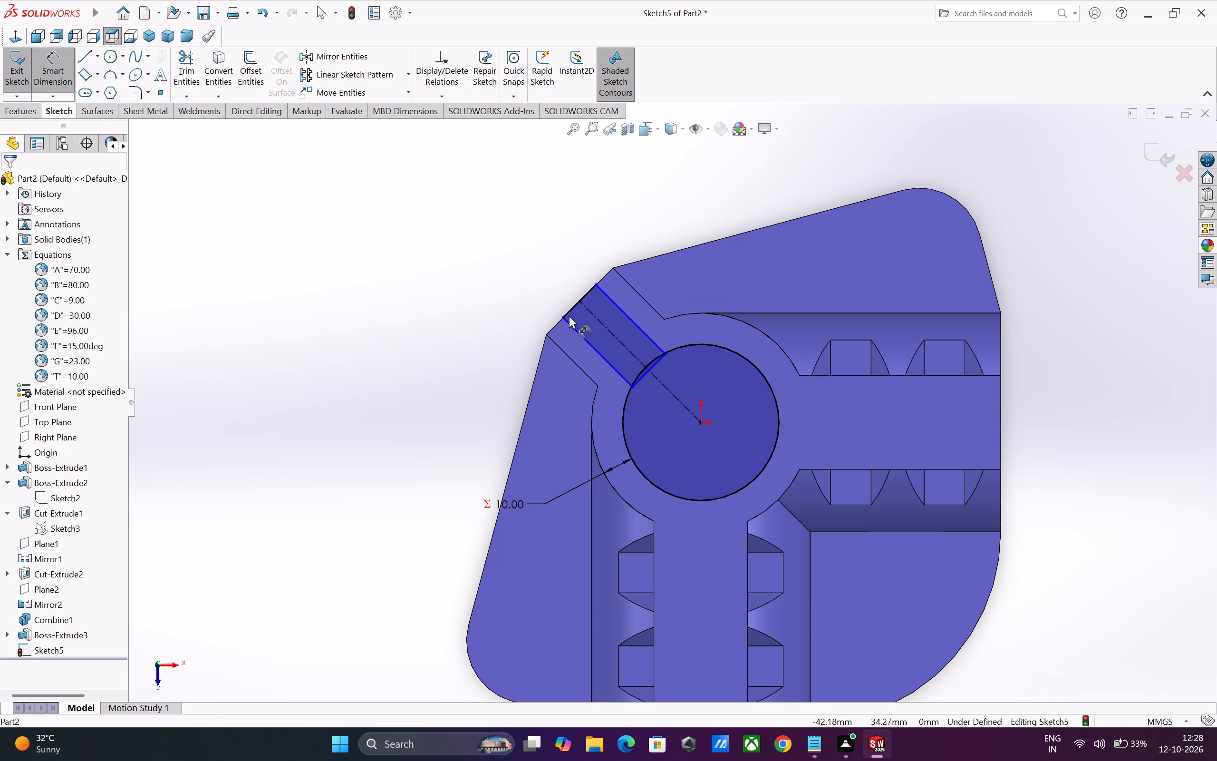
left_click(570, 323)
left_click(561, 348)
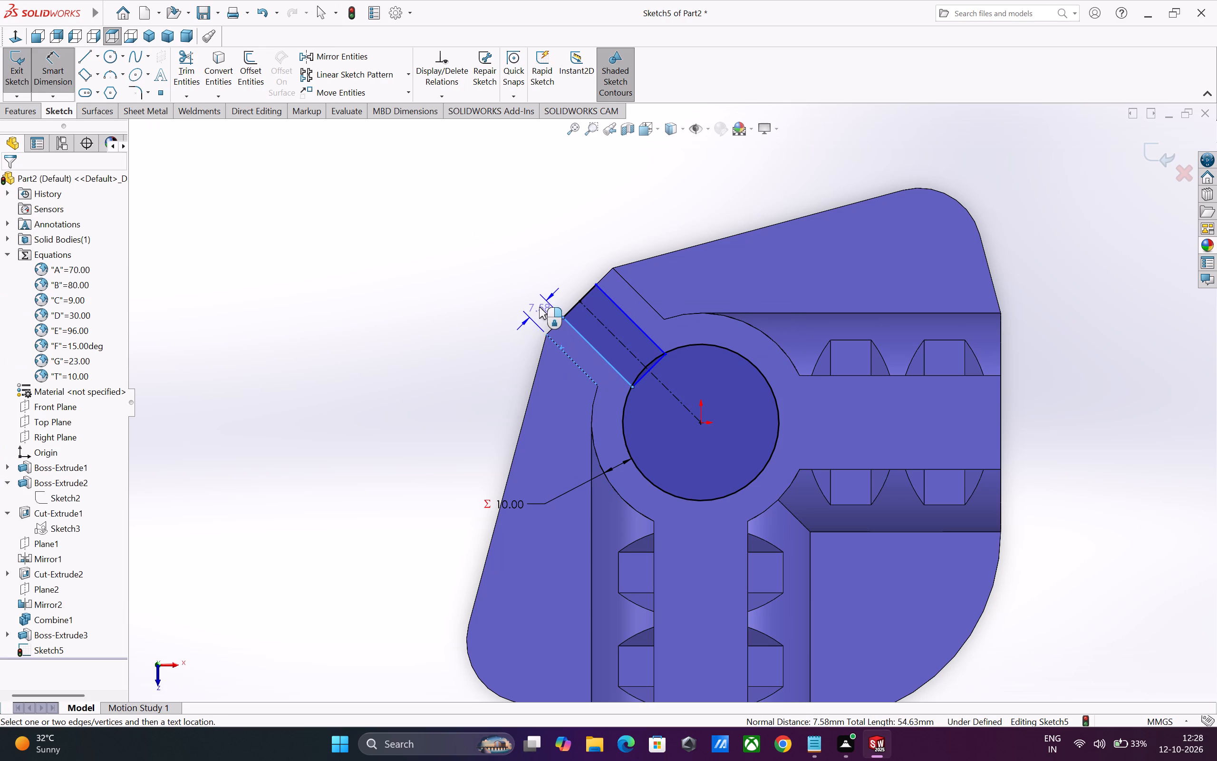
left_click(539, 307)
key("equal")
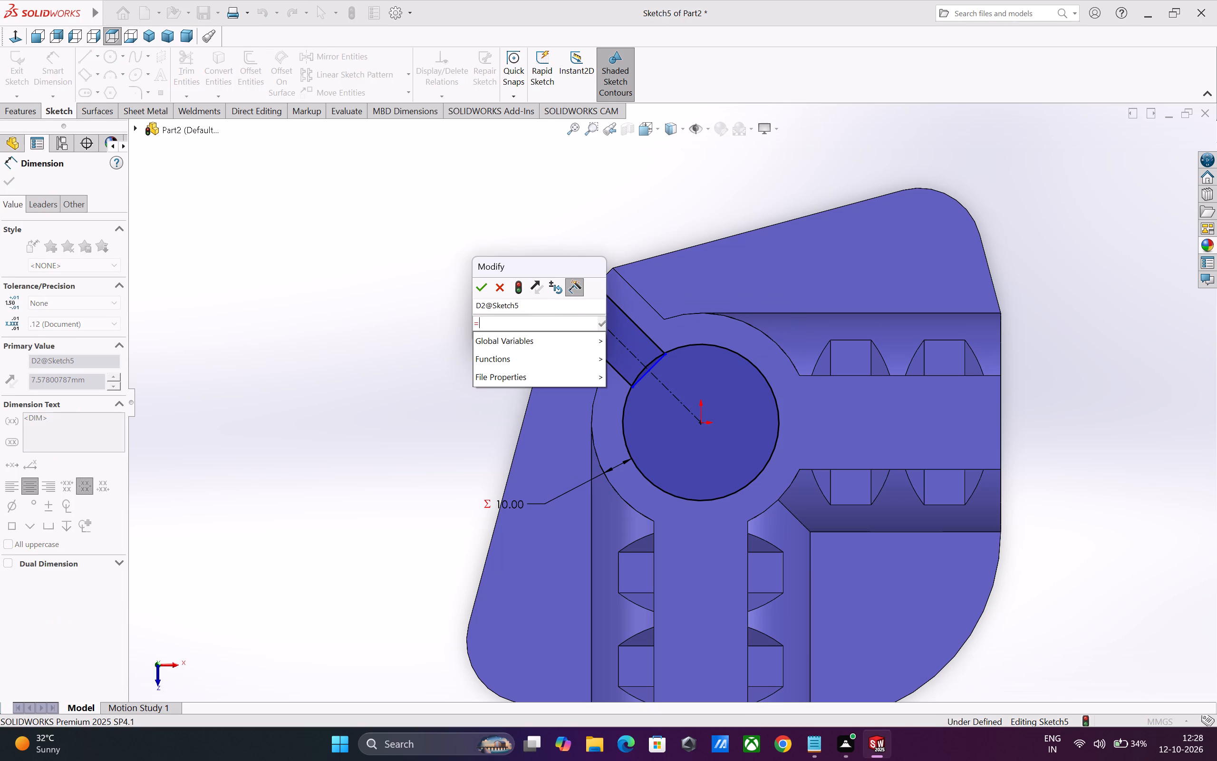
left_click(570, 336)
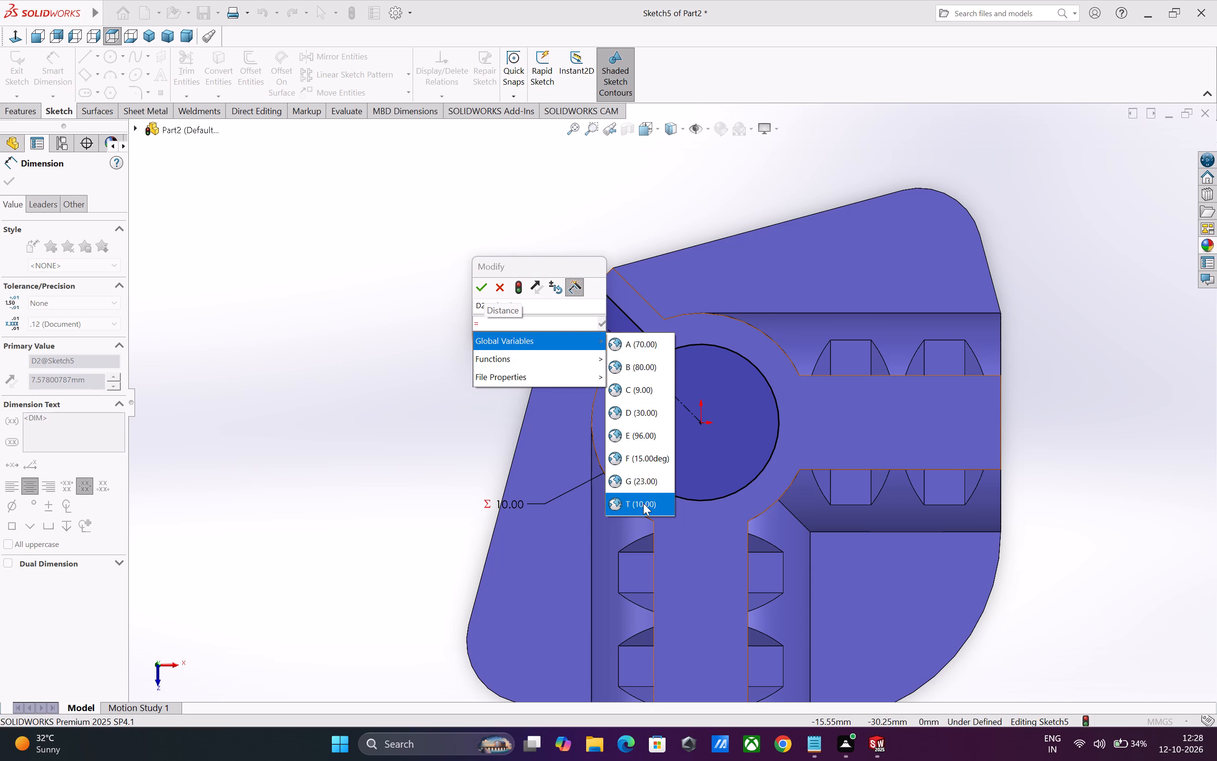
left_click(643, 503)
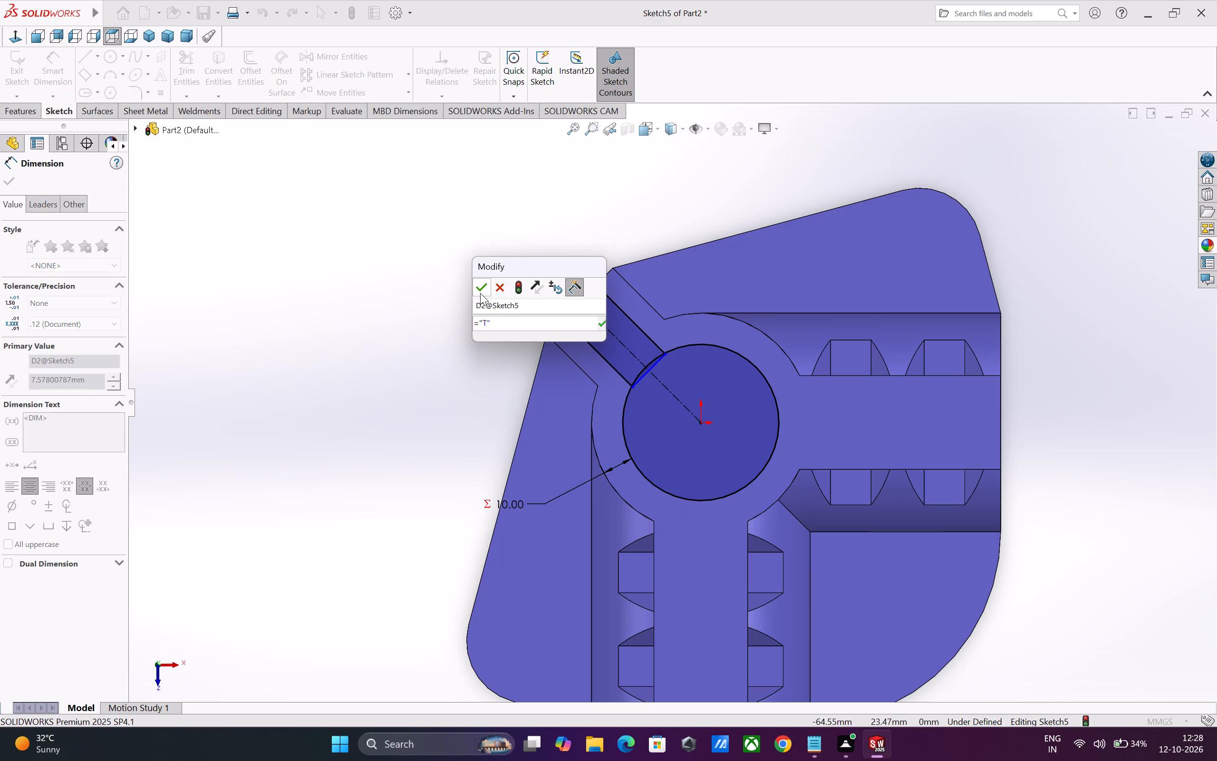
left_click(480, 293)
left_click(442, 312)
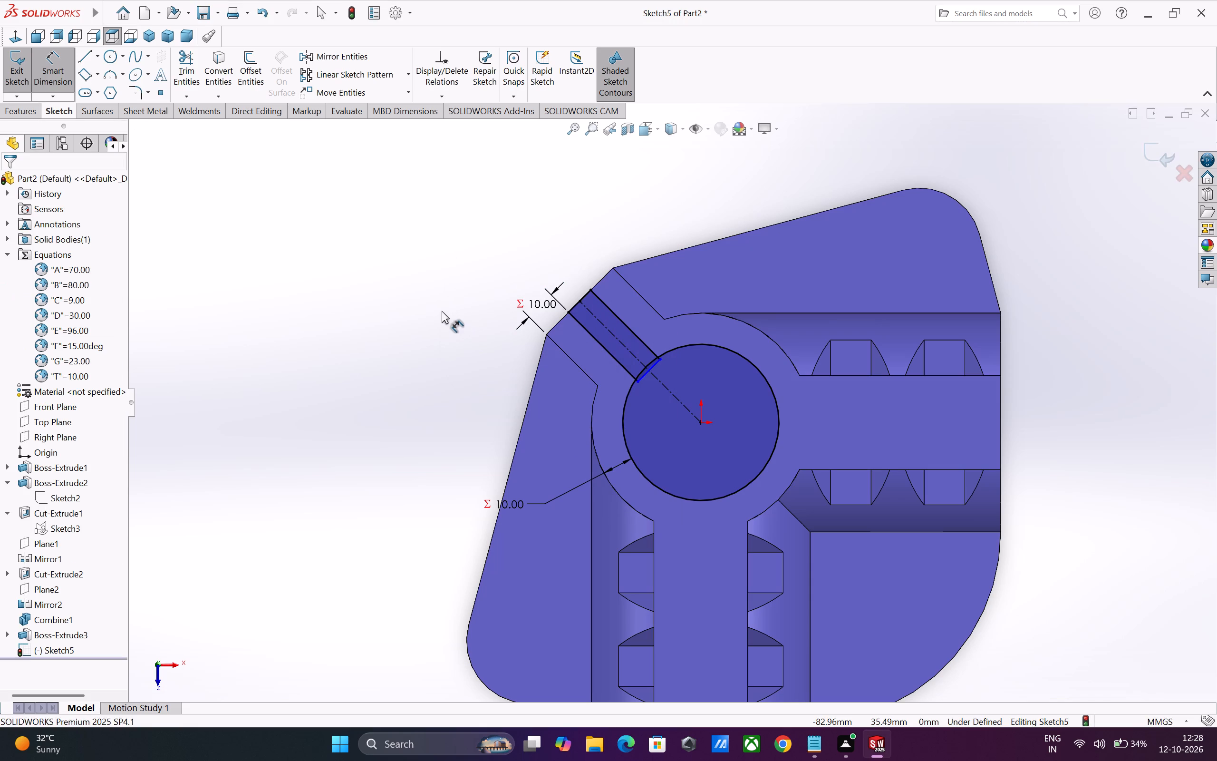
Trim away the rectangle's inner end line and the circle's arc between the two long sides.
left_click(187, 68)
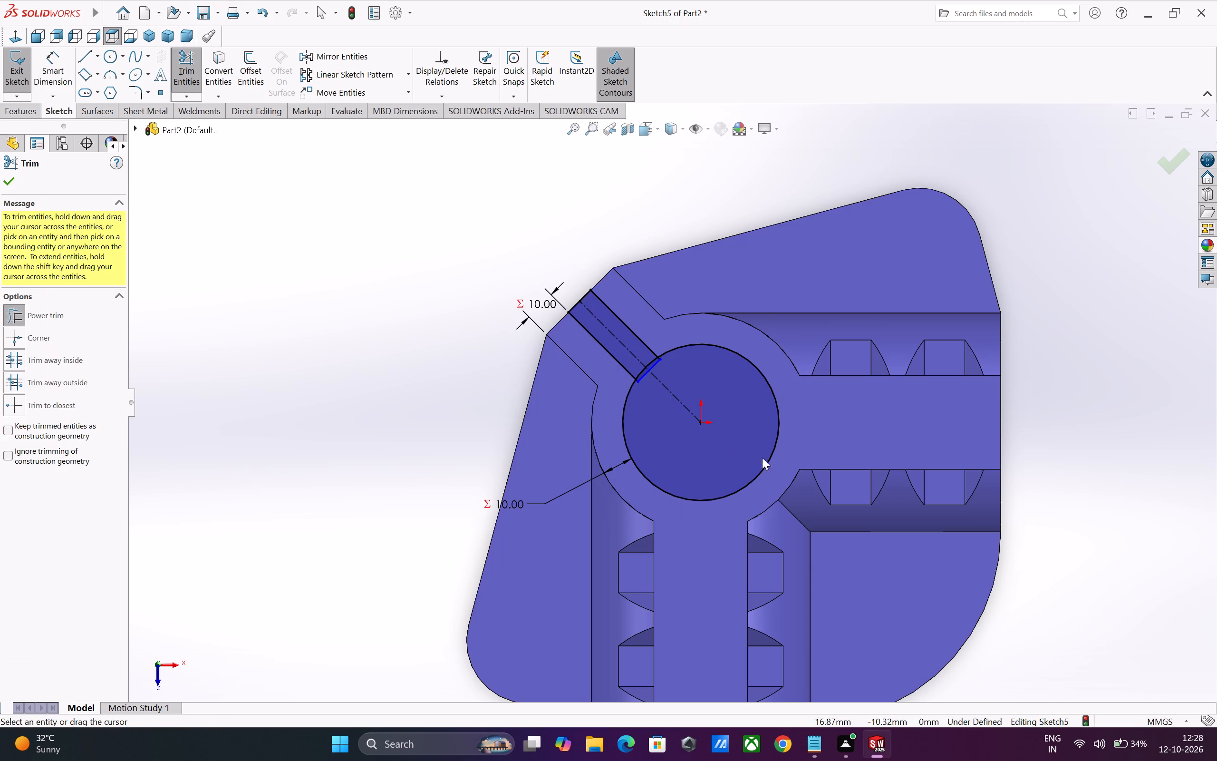
left_click_drag(683, 377, 648, 358)
left_click(640, 352)
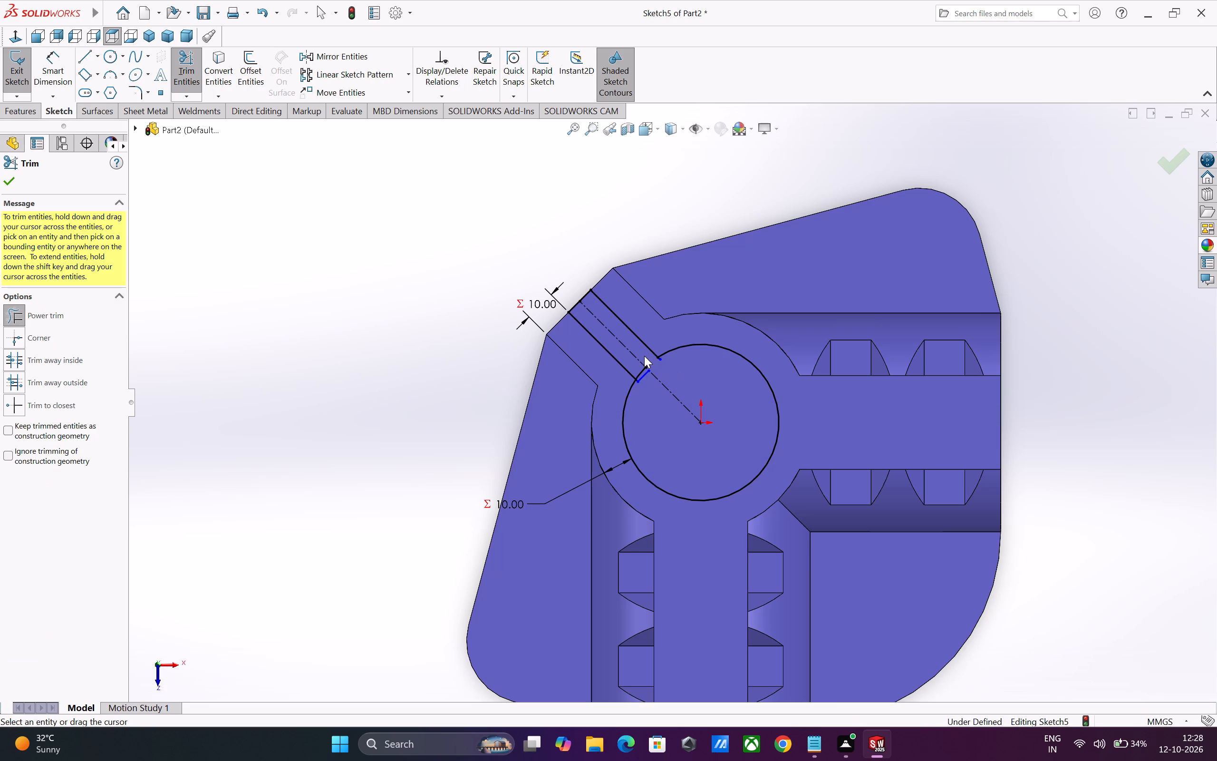
left_click_drag(649, 388, 639, 367)
Trim the overhanging ends of both long slot lines back to the circle to form a closed keyhole-shaped profile.
scroll(644, 390, "down", 8)
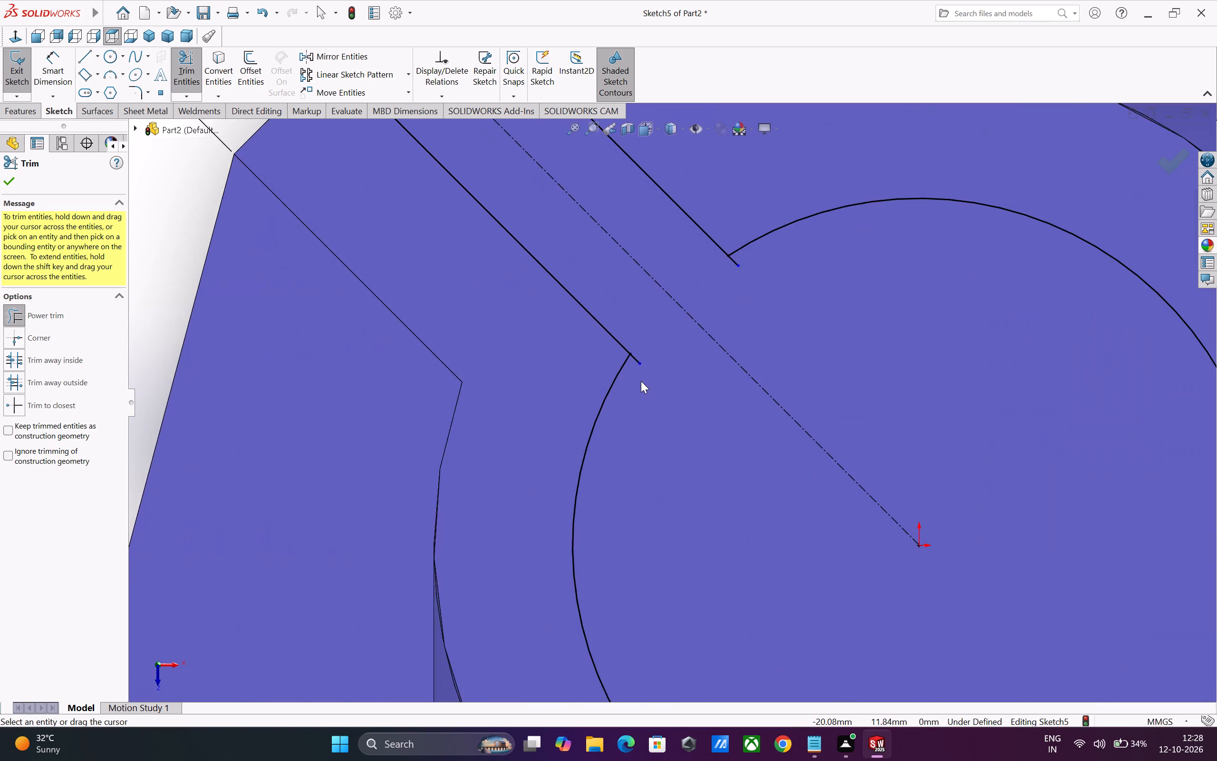
scroll(641, 381, "down", 3)
left_click_drag(642, 386, 642, 371)
double_click(642, 369)
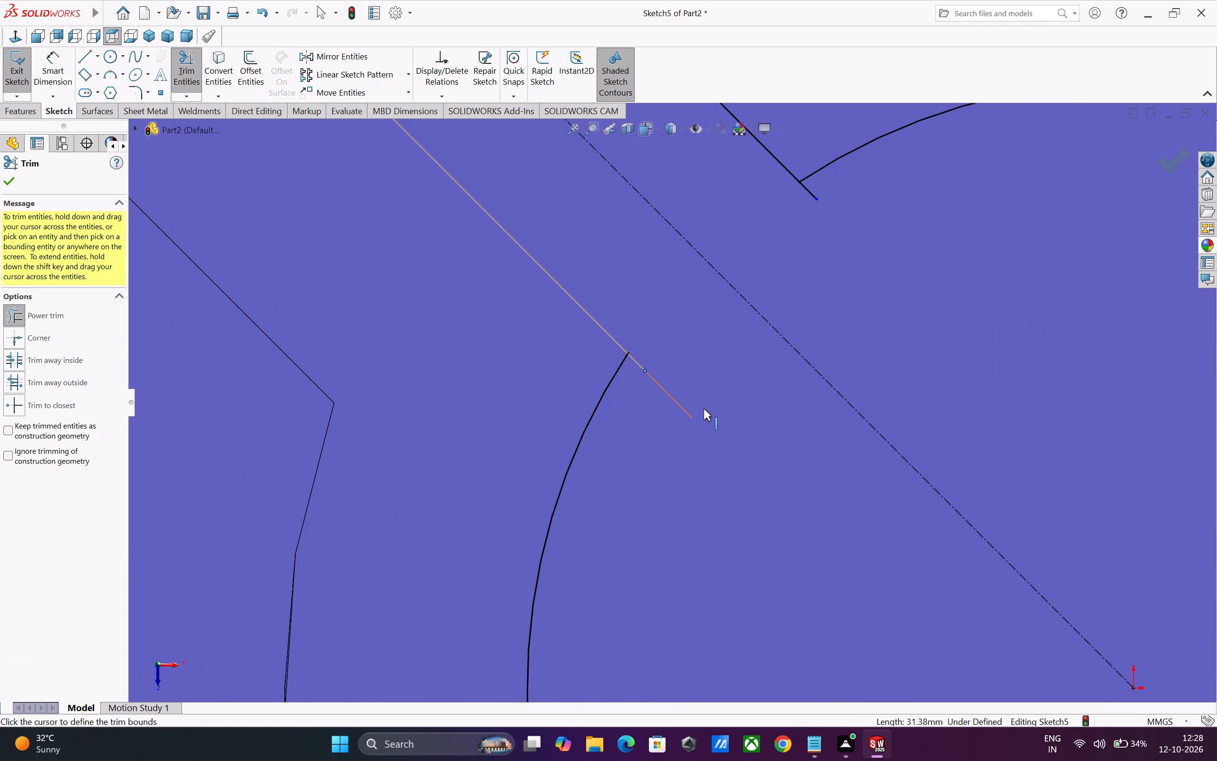
left_click(704, 409)
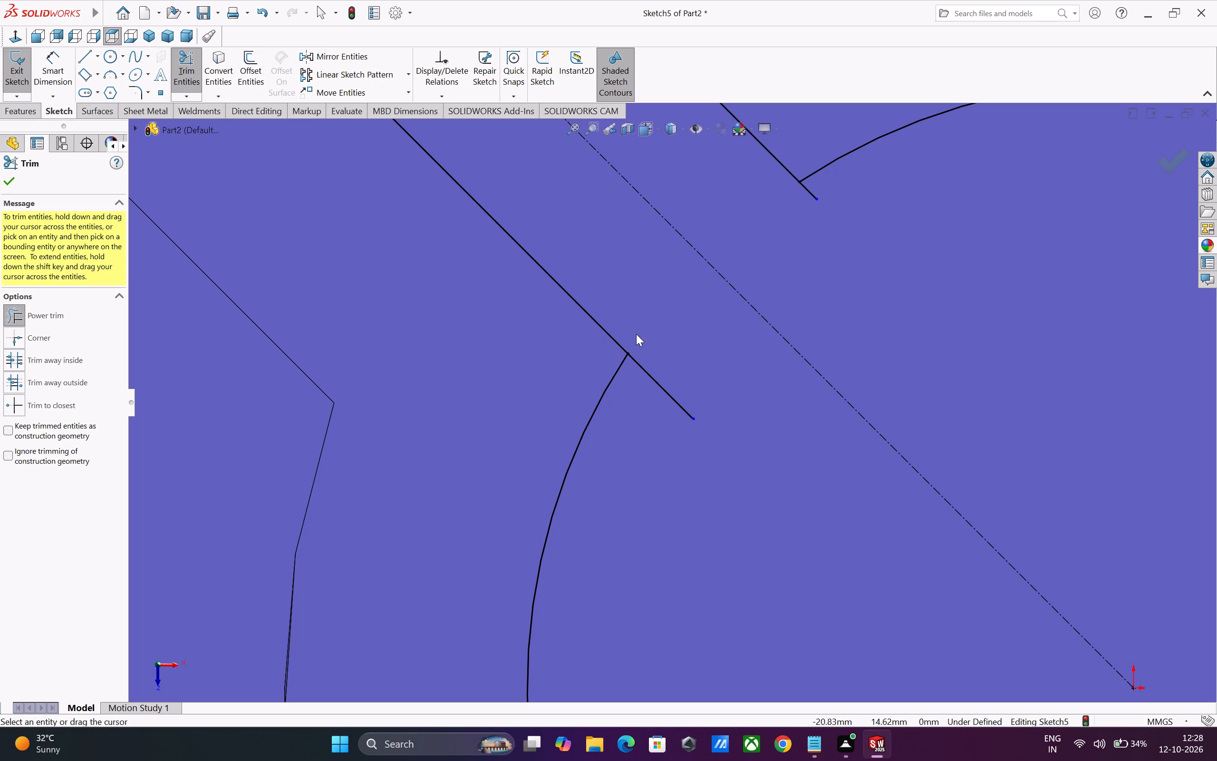
left_click_drag(676, 341, 656, 408)
left_click_drag(774, 248, 807, 199)
left_click_drag(810, 195, 813, 188)
left_click_drag(807, 195, 807, 185)
scroll(770, 302, "up", 2)
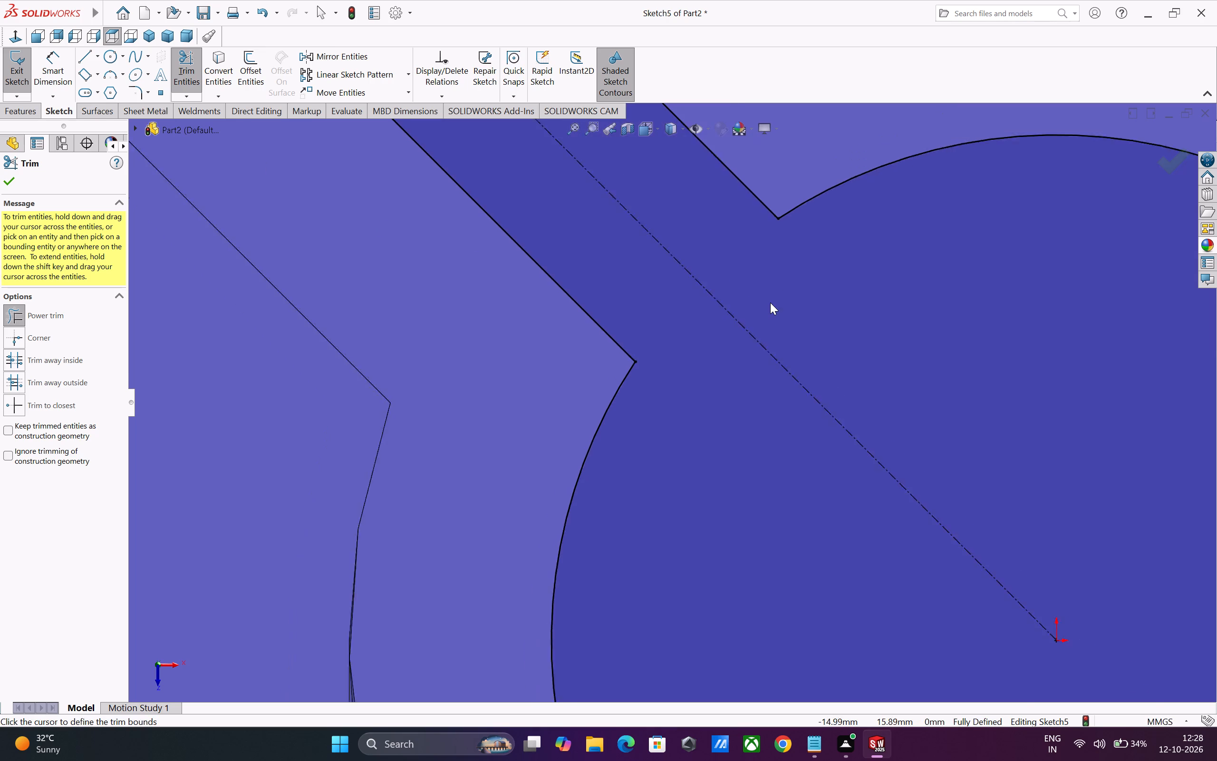
scroll(770, 302, "up", 6)
left_click(230, 291)
scroll(428, 429, "up", 1)
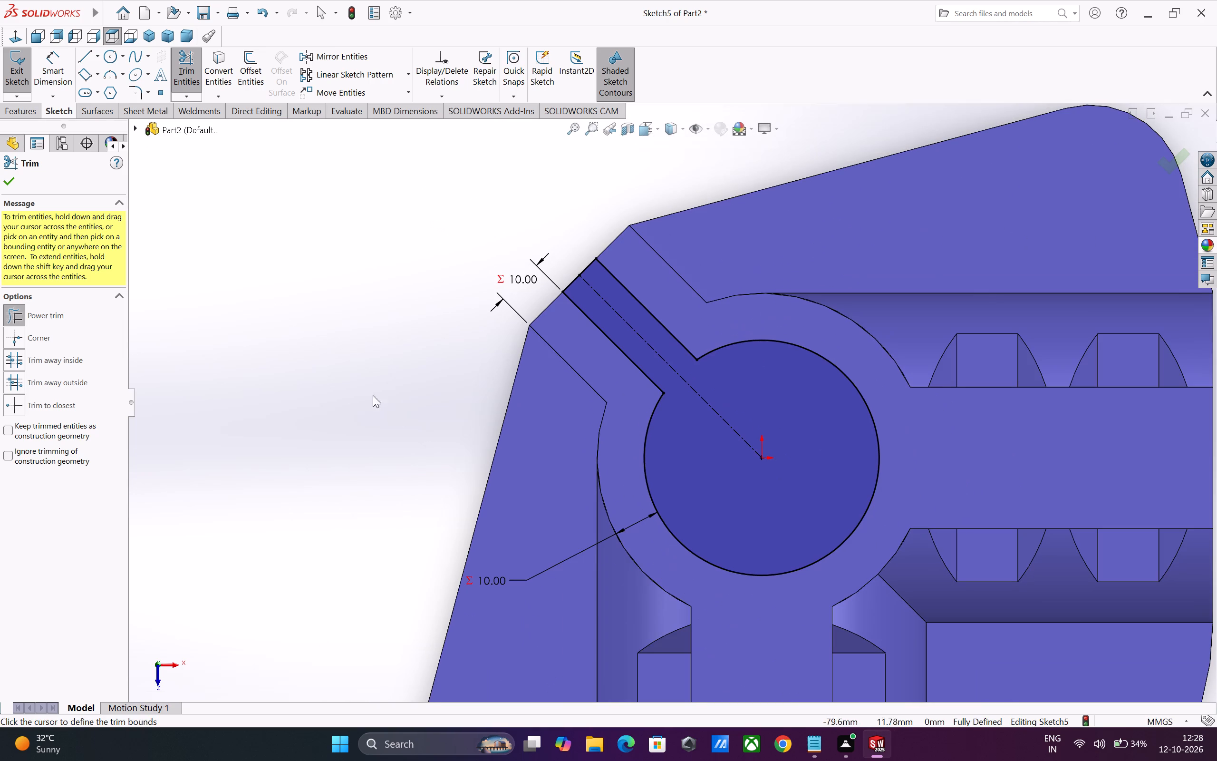
key("Escape")
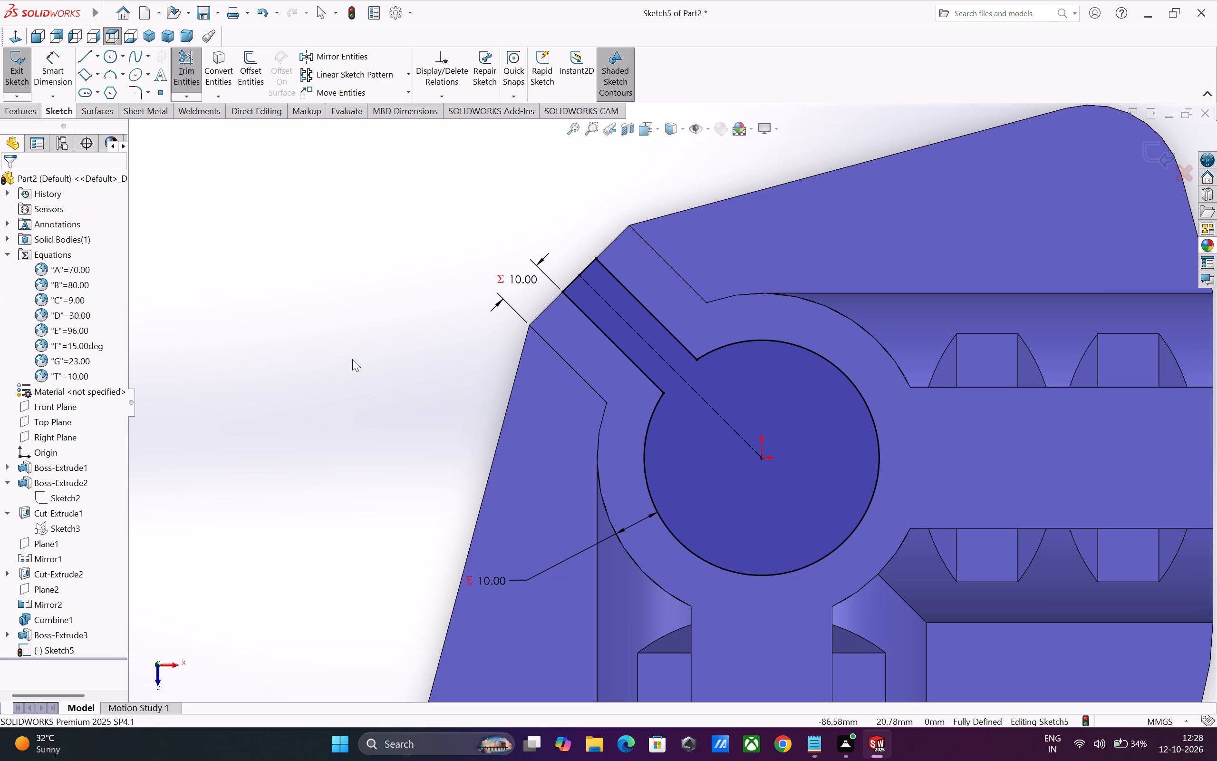
Cut-extrude the keyhole-shaped profile Through All in one direction from the sketch plane.
scroll(342, 406, "up", 3)
scroll(640, 517, "down", 2)
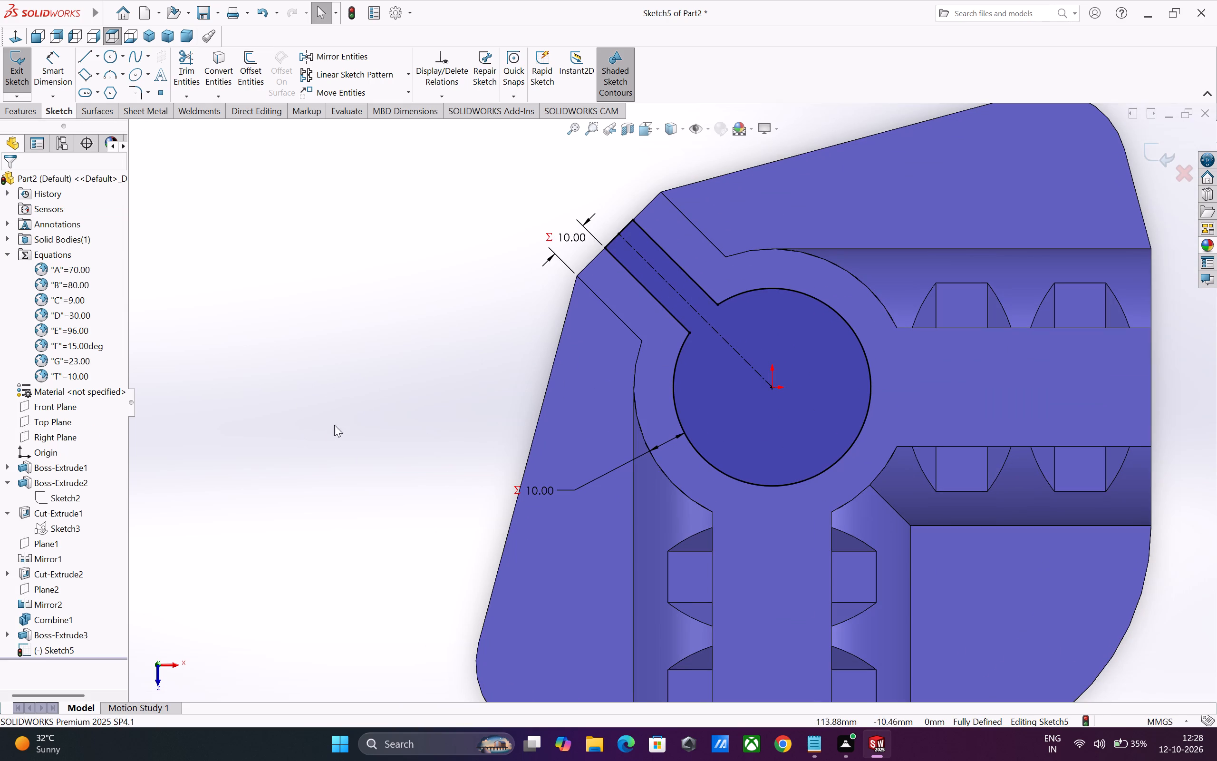
left_click(15, 117)
left_click(208, 81)
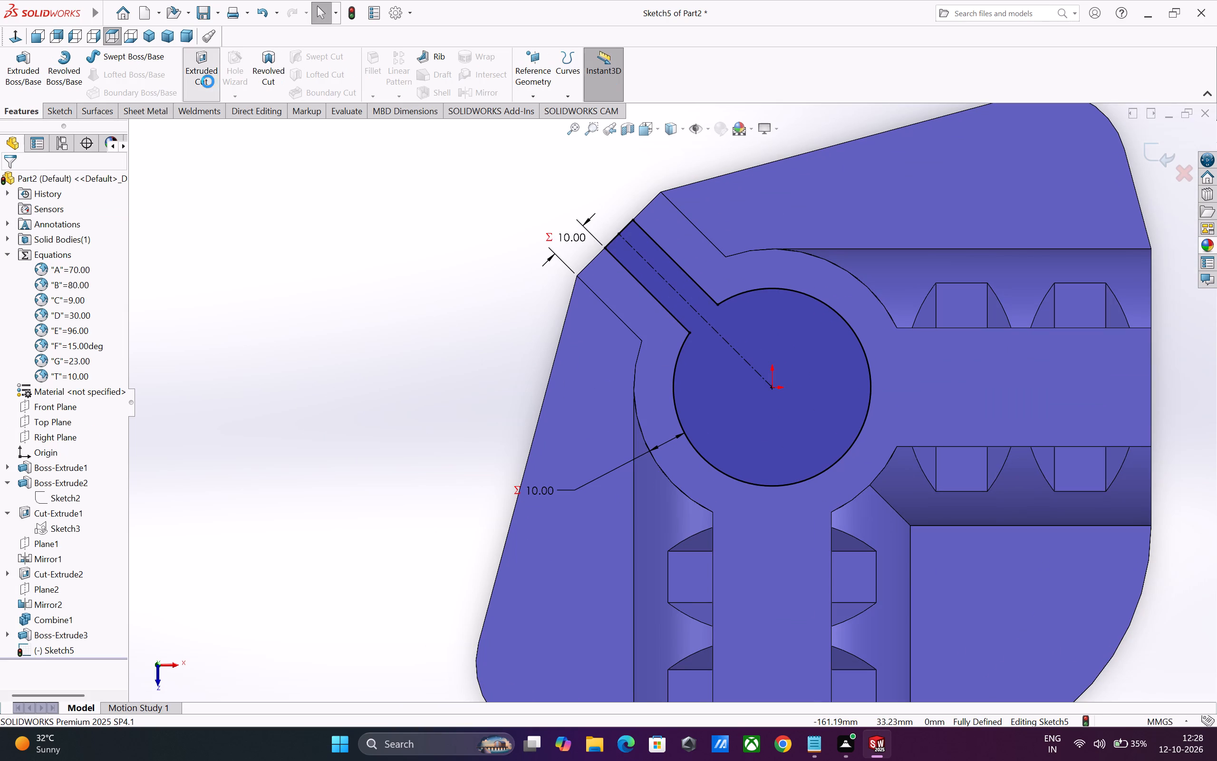
left_click(97, 253)
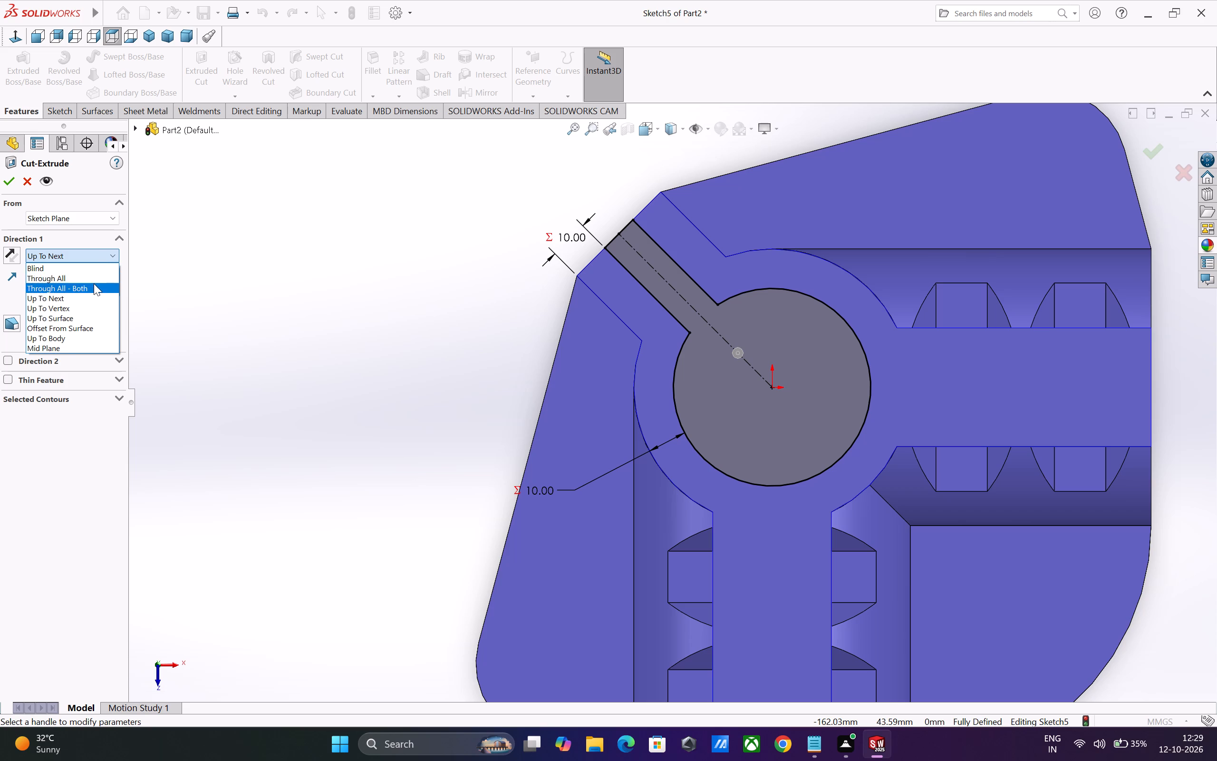
left_click(94, 278)
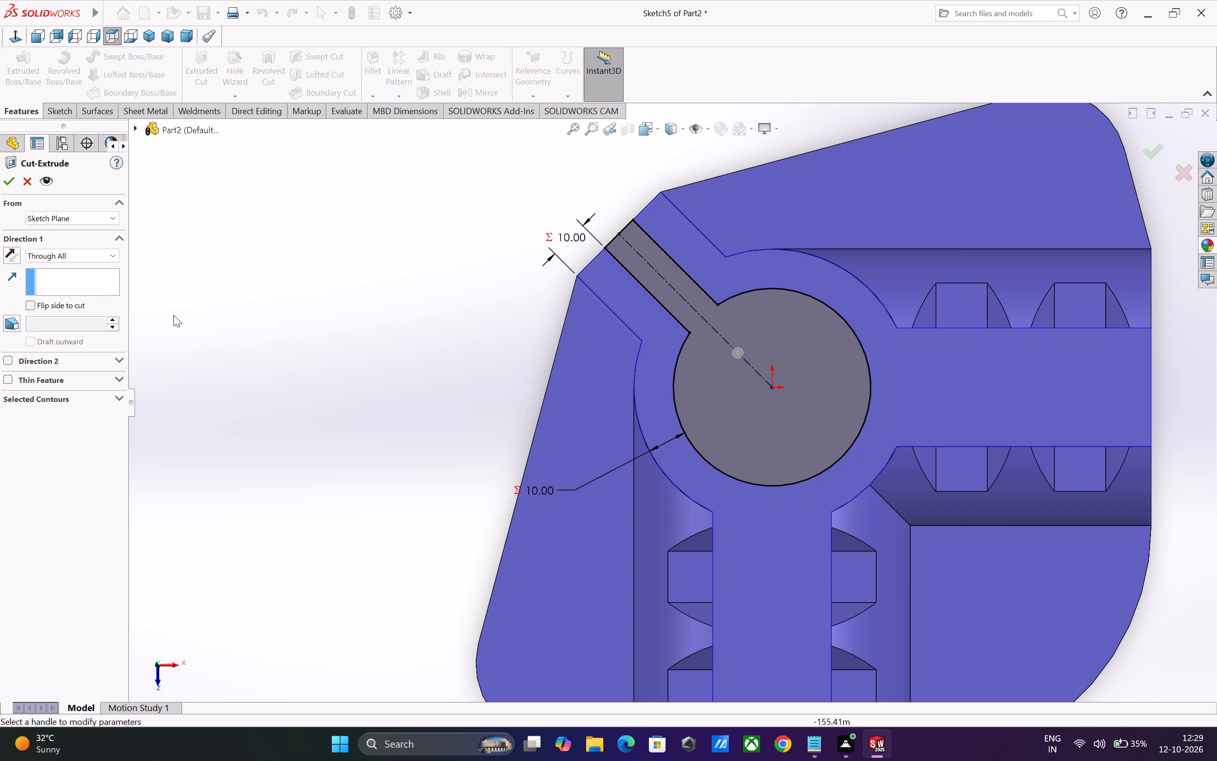
middle_click_drag(266, 374, 318, 383)
left_click(9, 183)
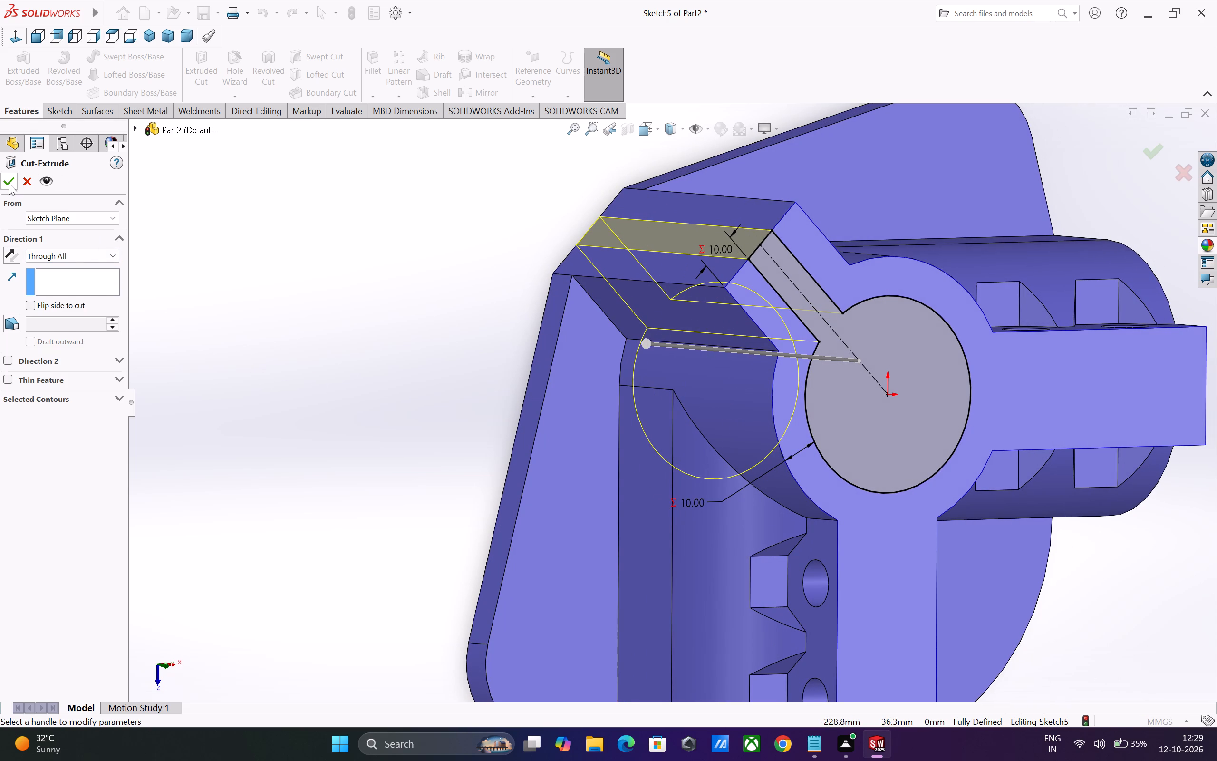
left_click(331, 353)
Start a sketch on the flat arched end face of the front arm.
middle_click_drag(437, 411, 411, 420)
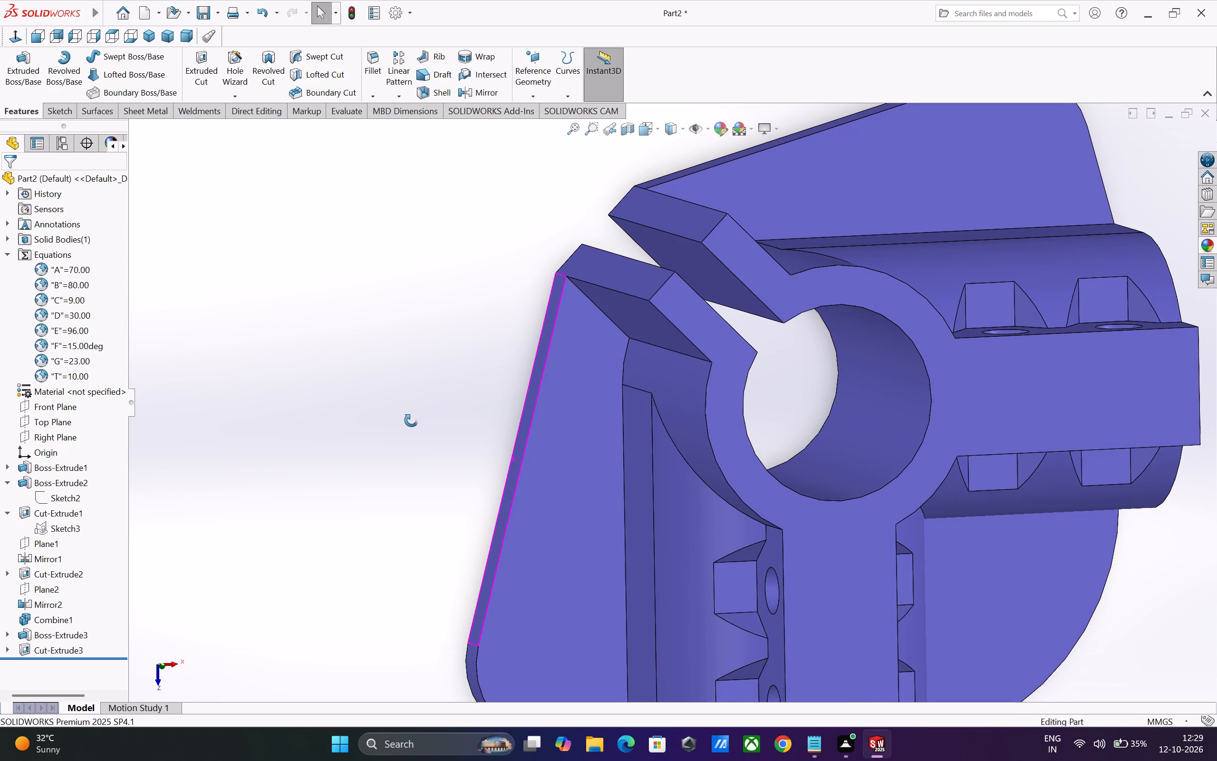
middle_click_drag(411, 420, 402, 427)
scroll(402, 427, "up", 3)
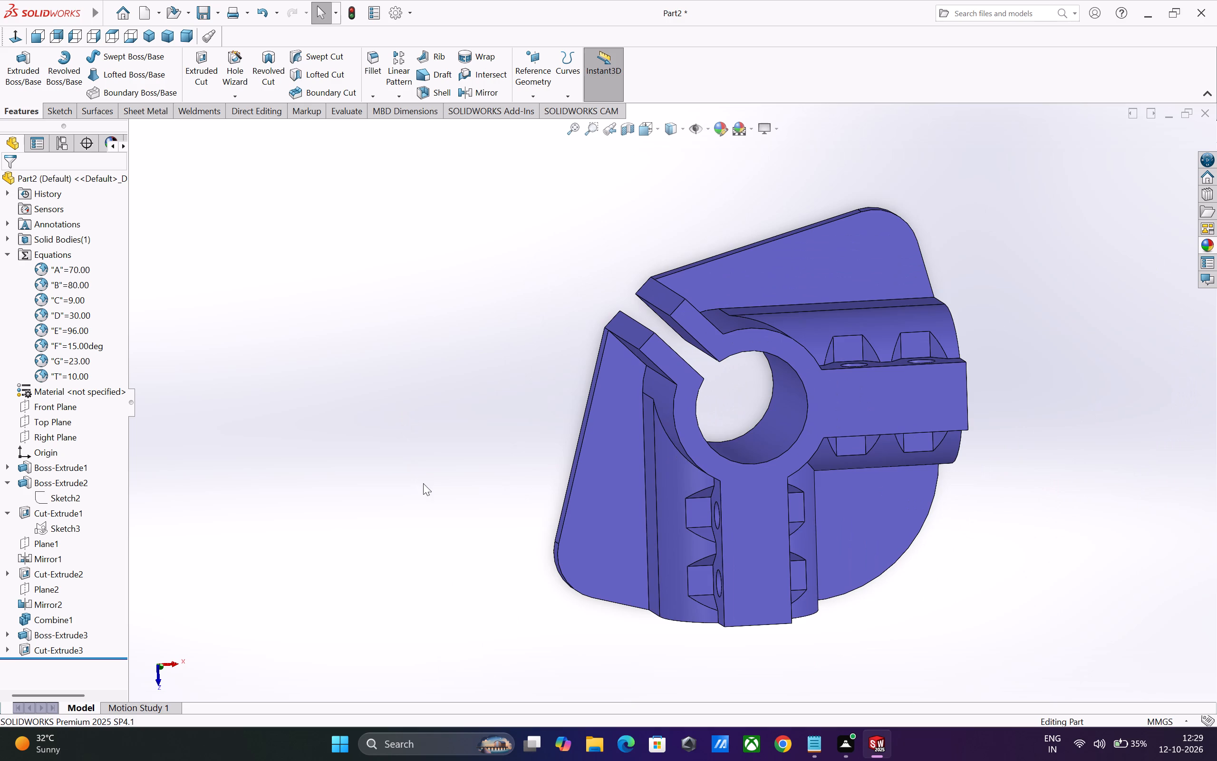
middle_click_drag(487, 498, 471, 297)
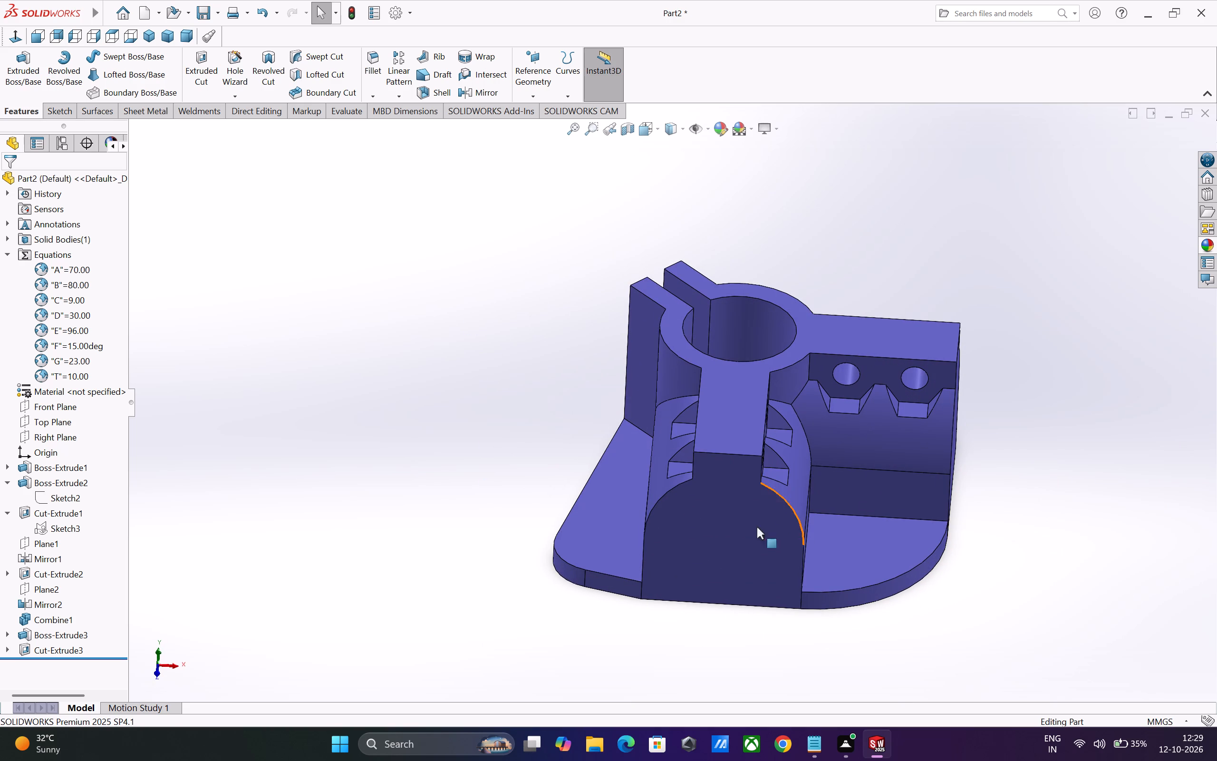
left_click(735, 536)
left_click(782, 502)
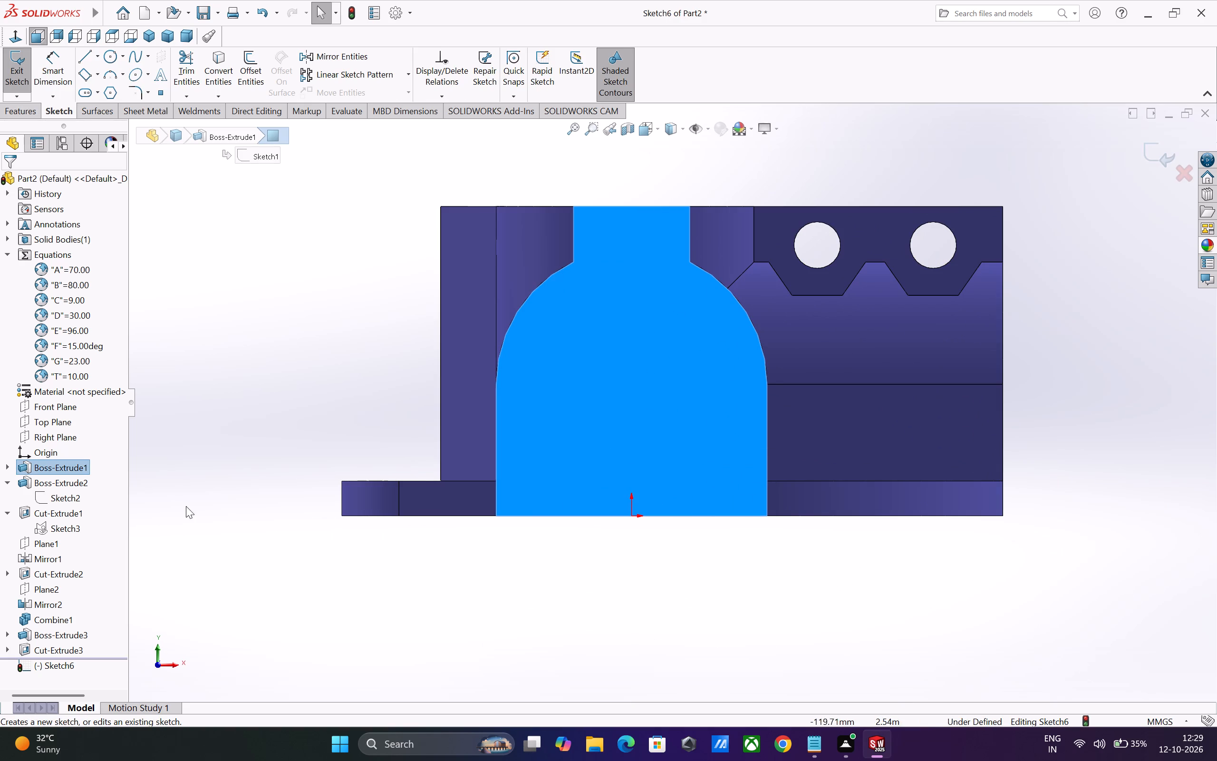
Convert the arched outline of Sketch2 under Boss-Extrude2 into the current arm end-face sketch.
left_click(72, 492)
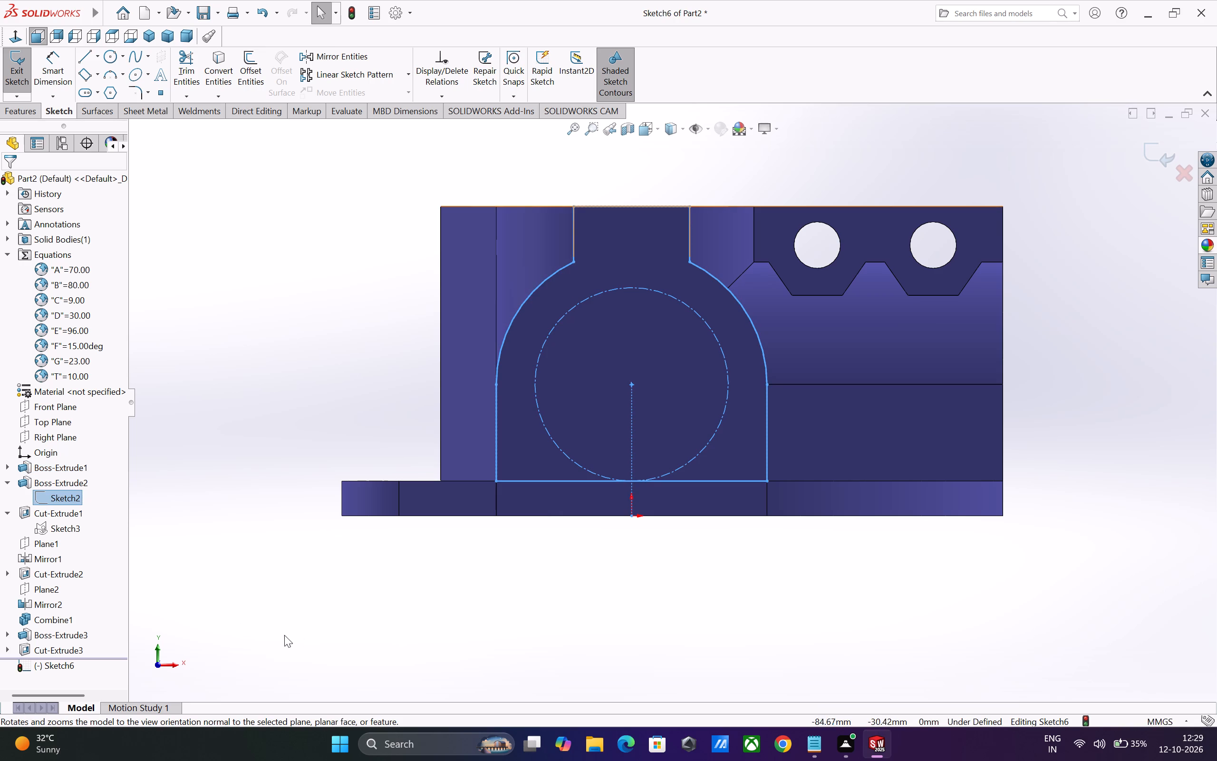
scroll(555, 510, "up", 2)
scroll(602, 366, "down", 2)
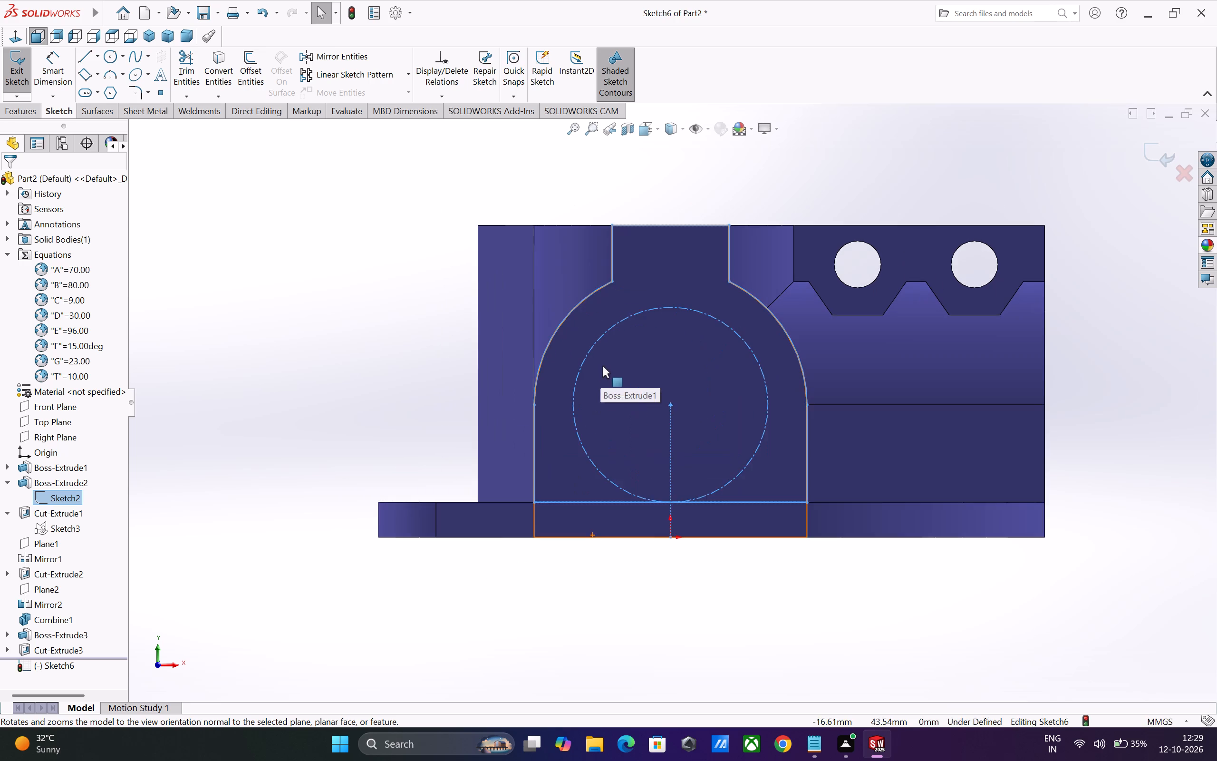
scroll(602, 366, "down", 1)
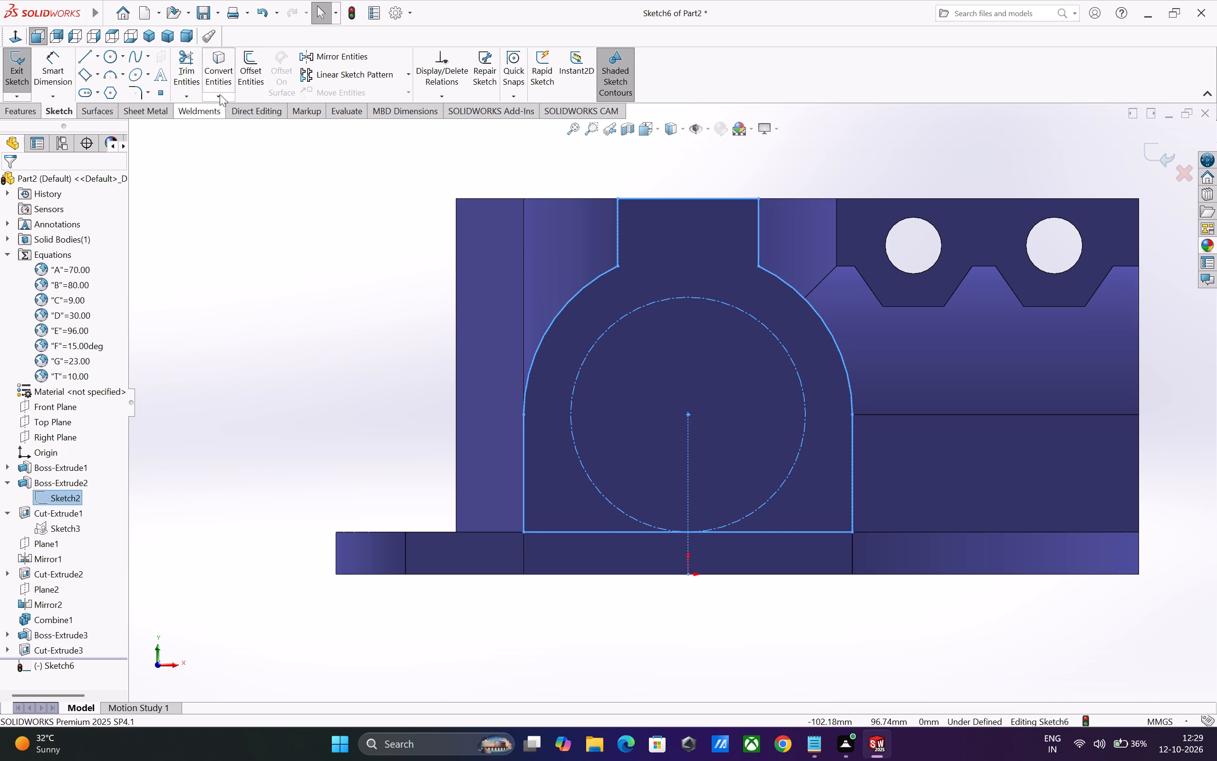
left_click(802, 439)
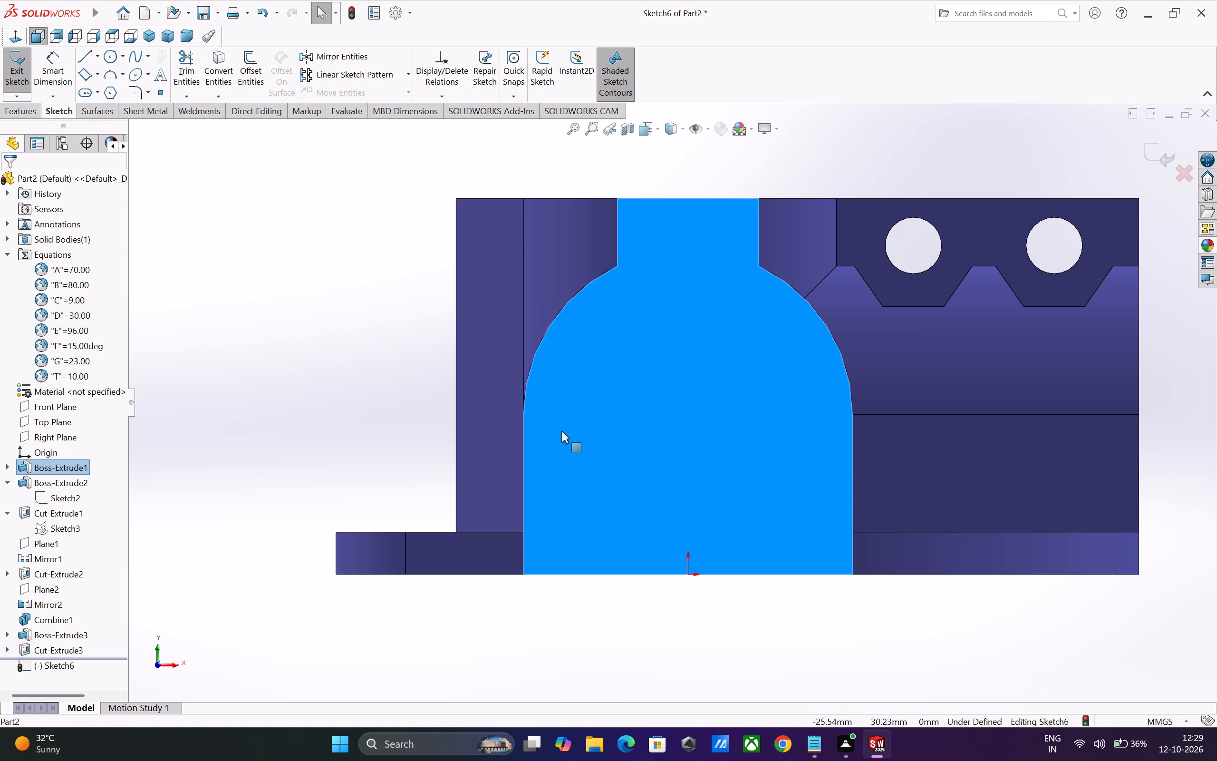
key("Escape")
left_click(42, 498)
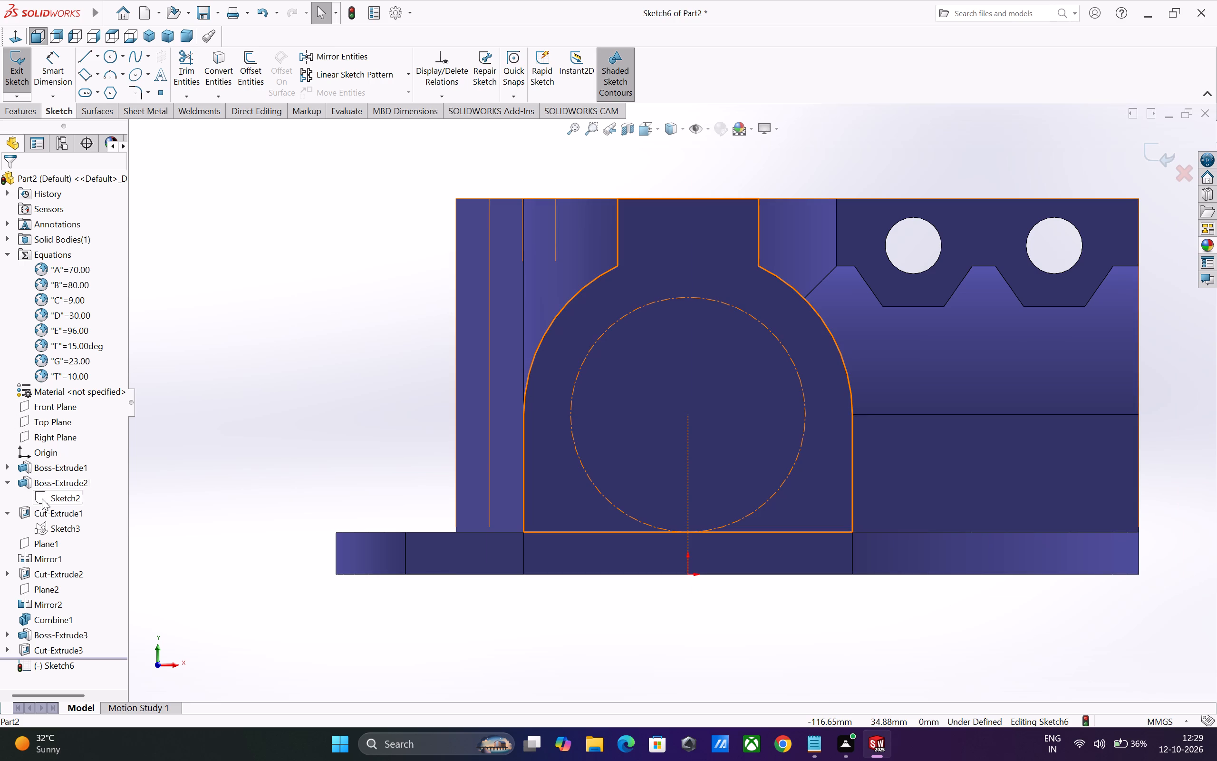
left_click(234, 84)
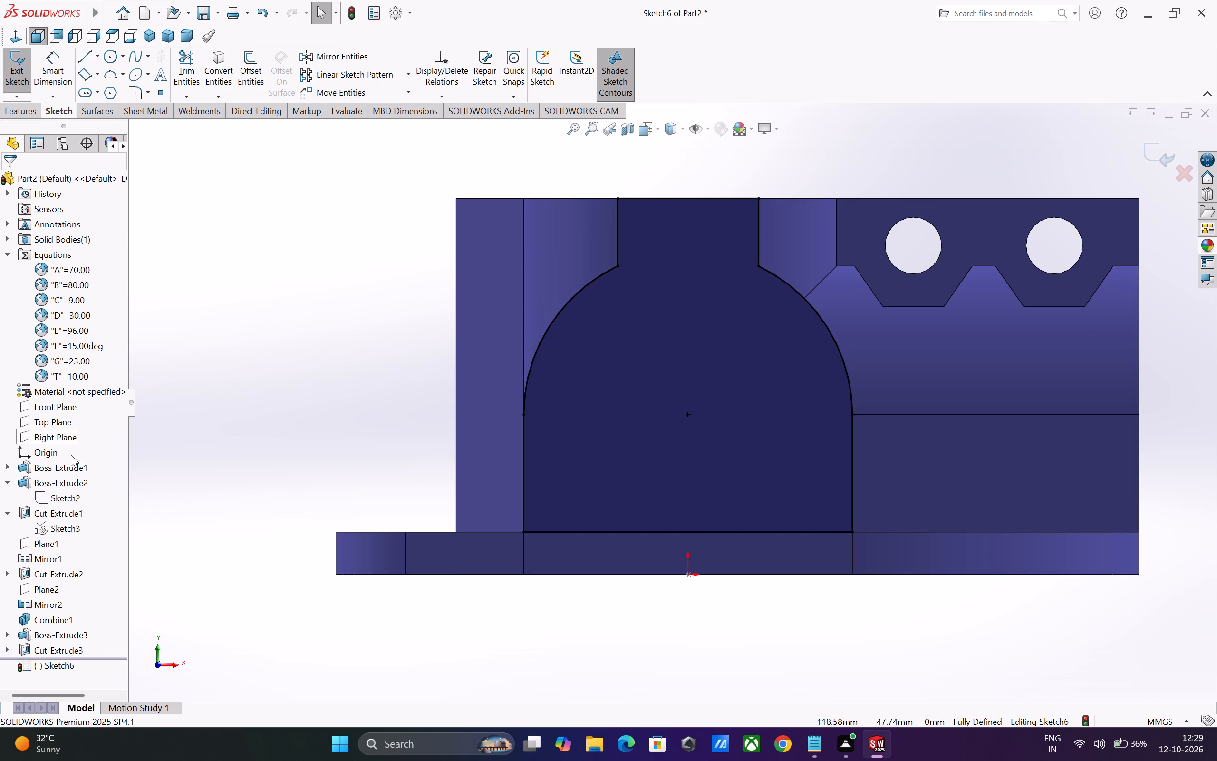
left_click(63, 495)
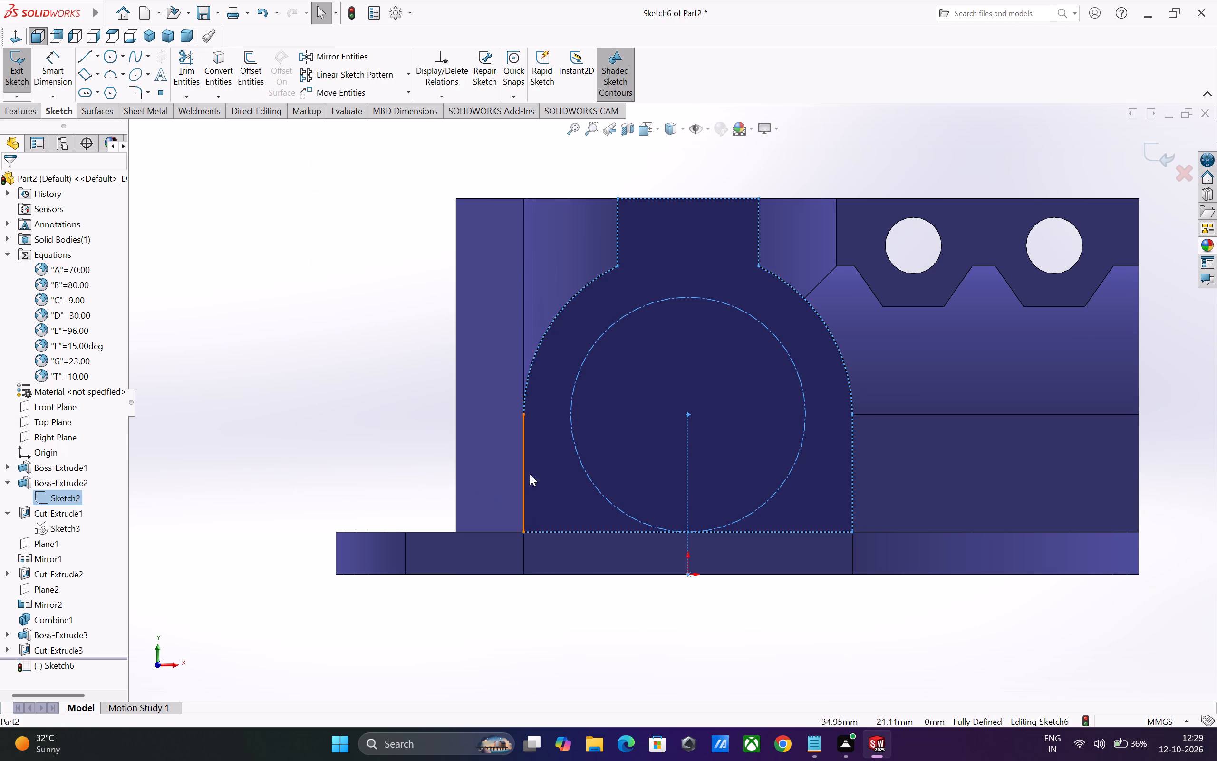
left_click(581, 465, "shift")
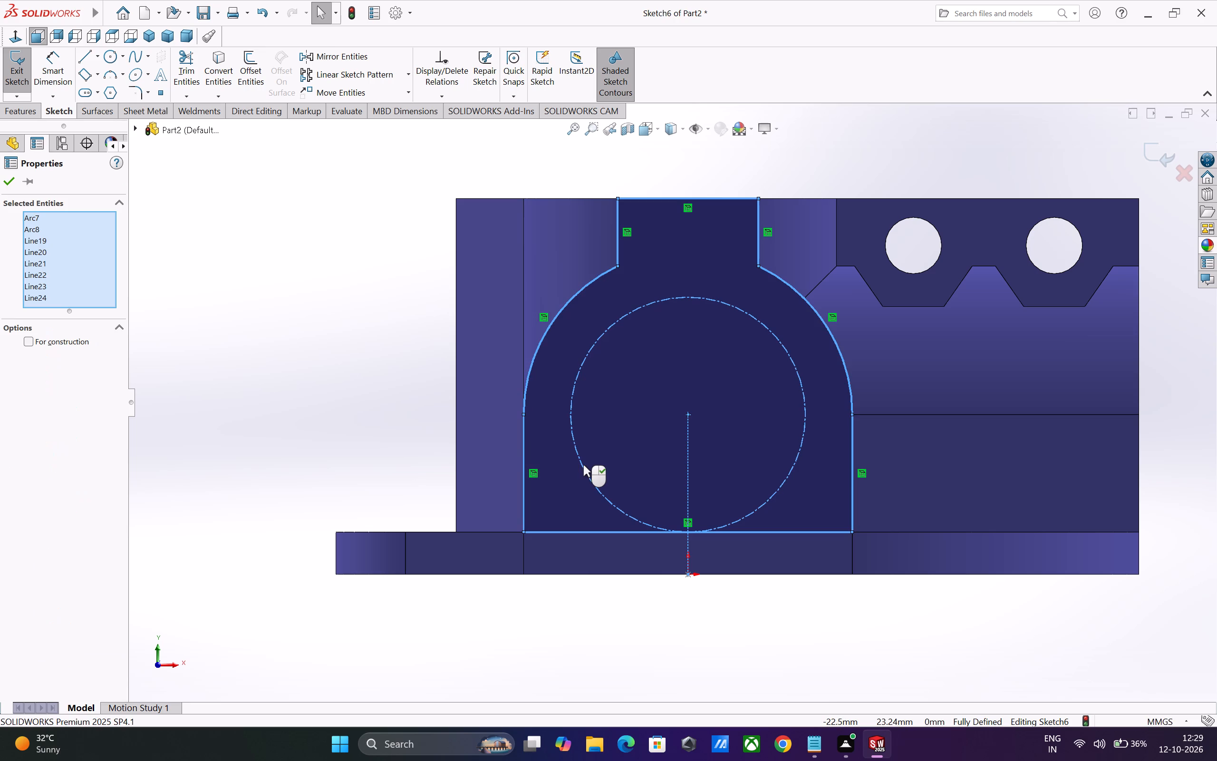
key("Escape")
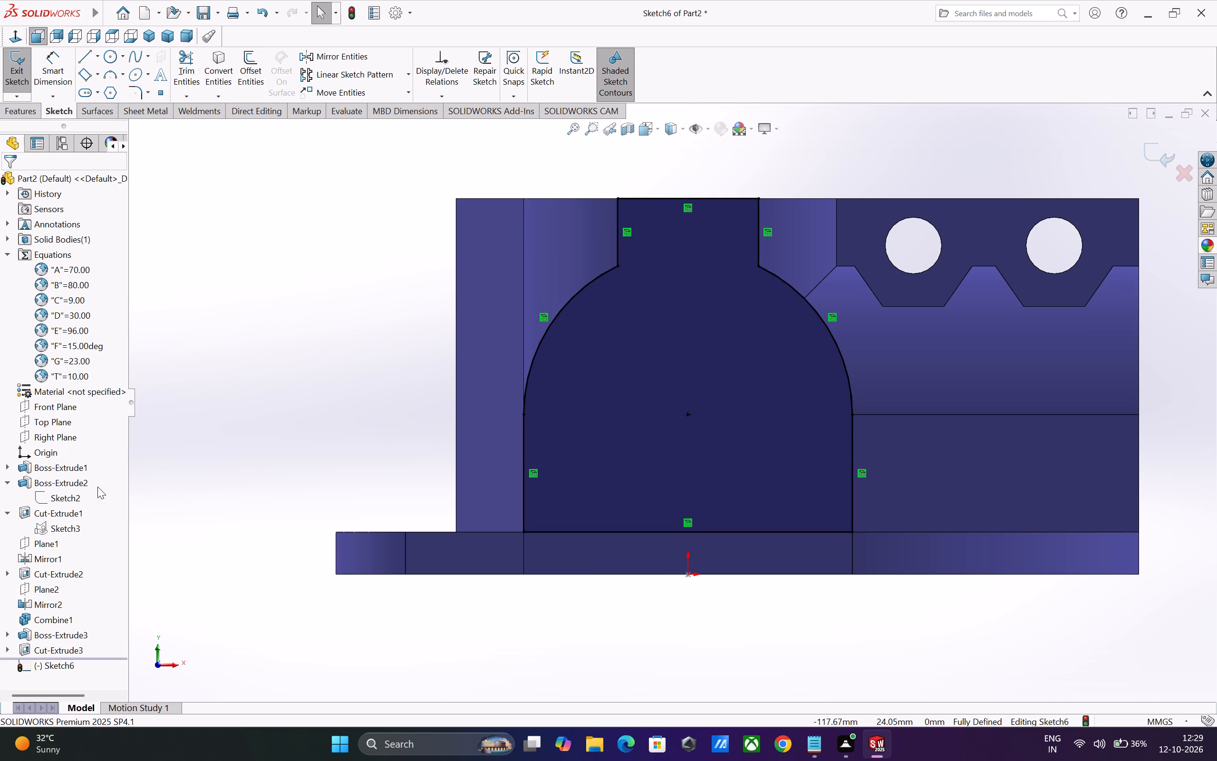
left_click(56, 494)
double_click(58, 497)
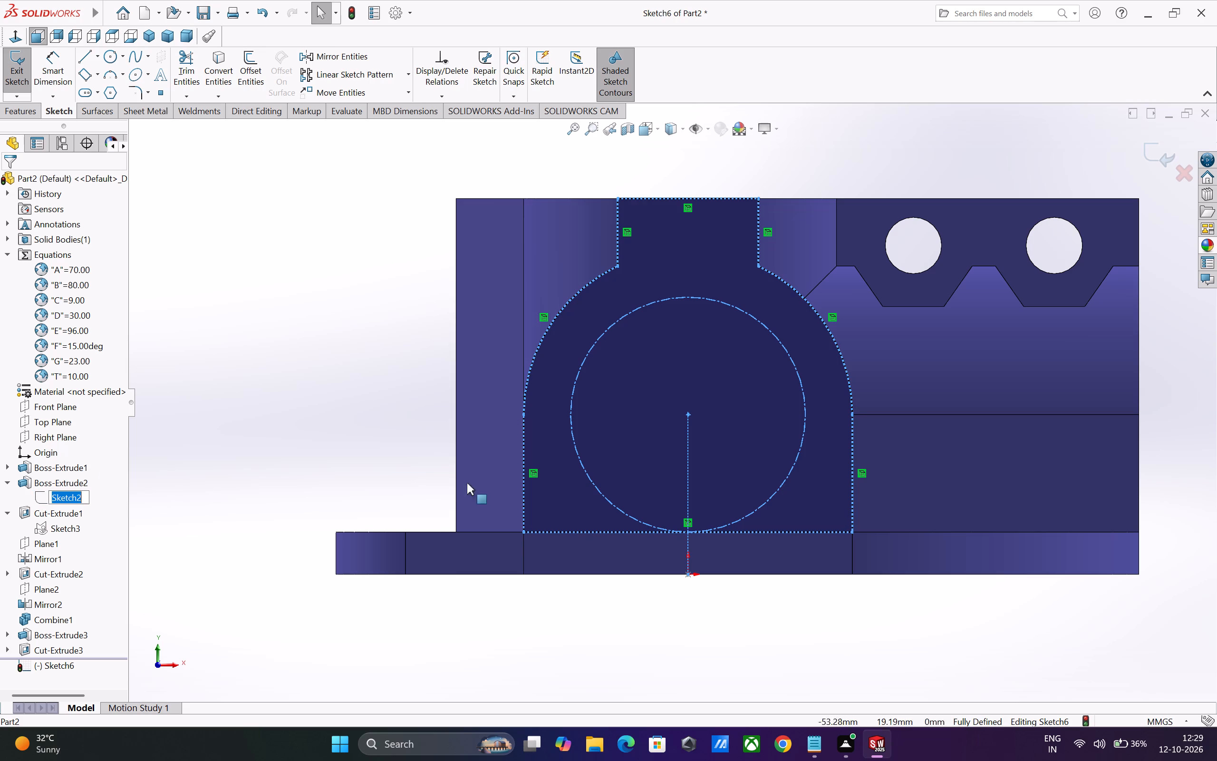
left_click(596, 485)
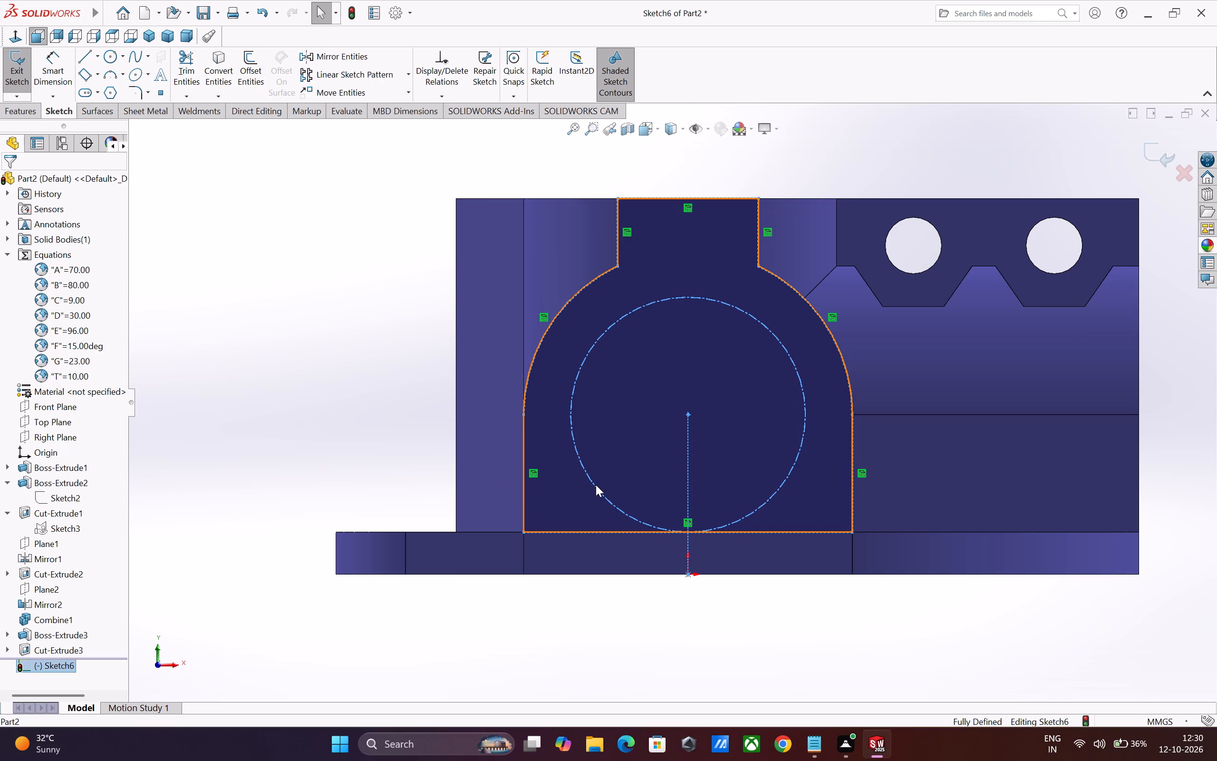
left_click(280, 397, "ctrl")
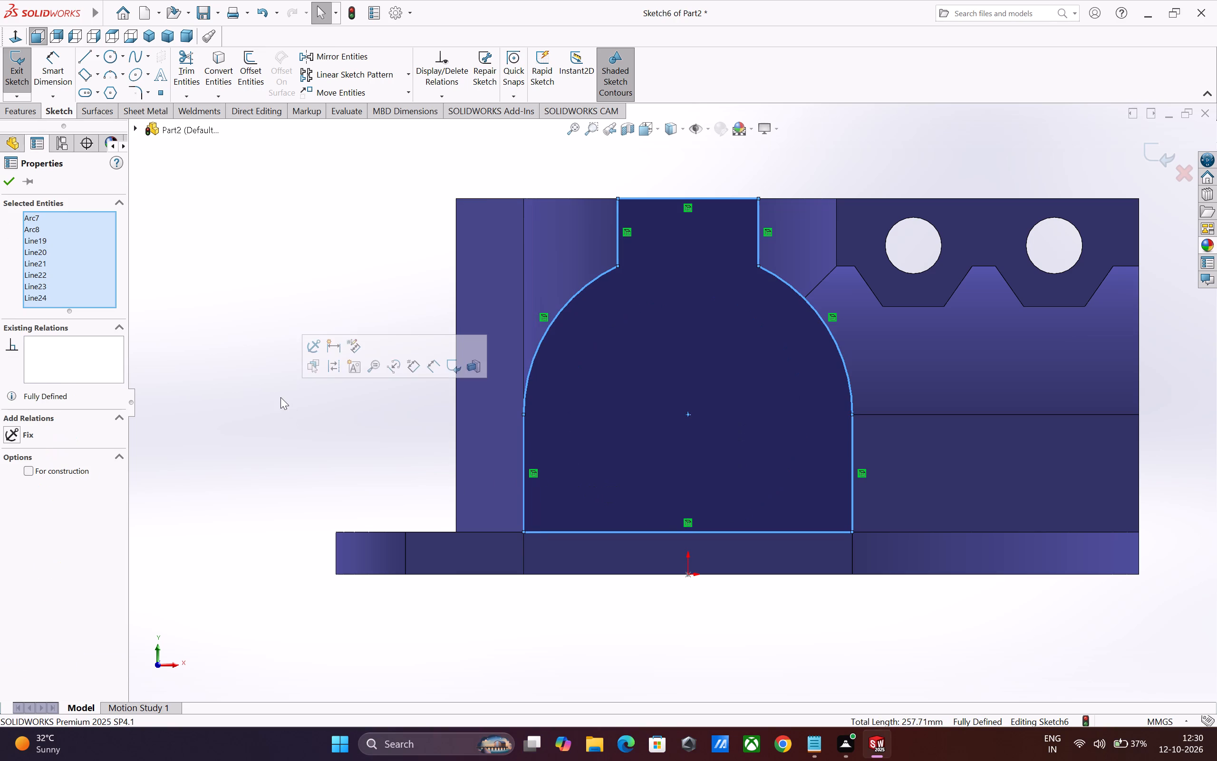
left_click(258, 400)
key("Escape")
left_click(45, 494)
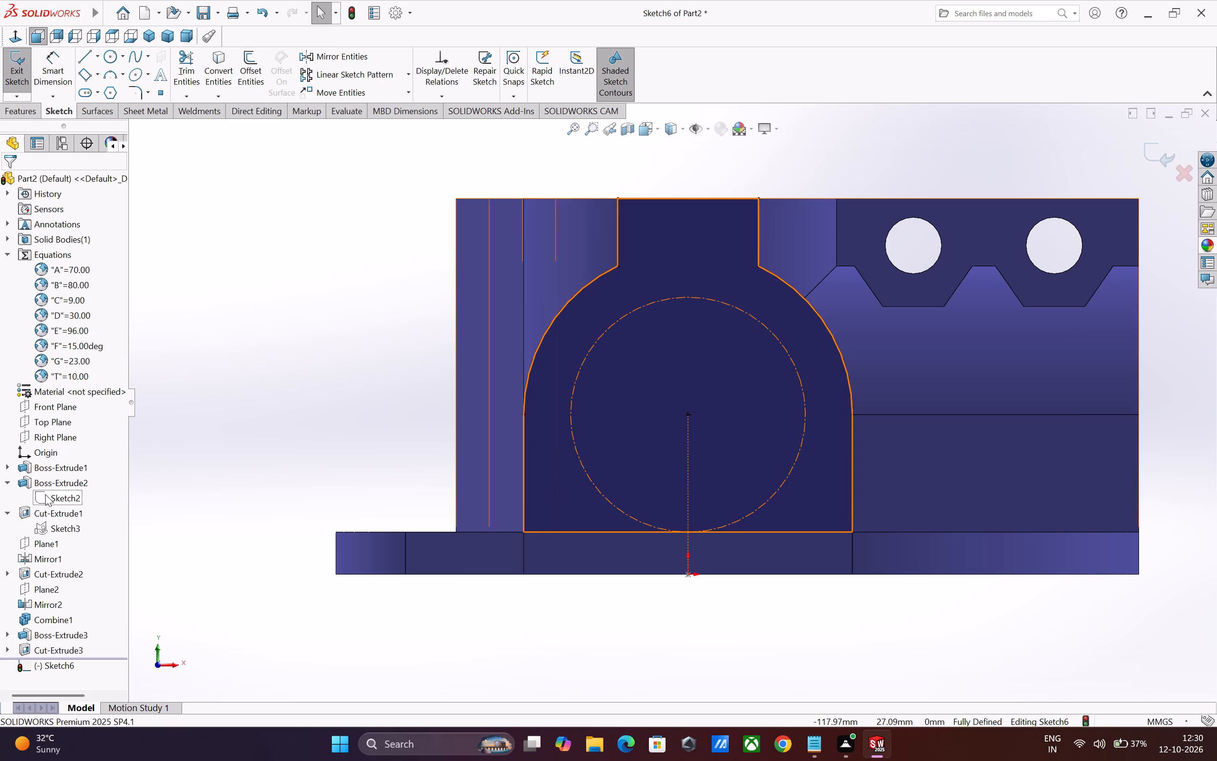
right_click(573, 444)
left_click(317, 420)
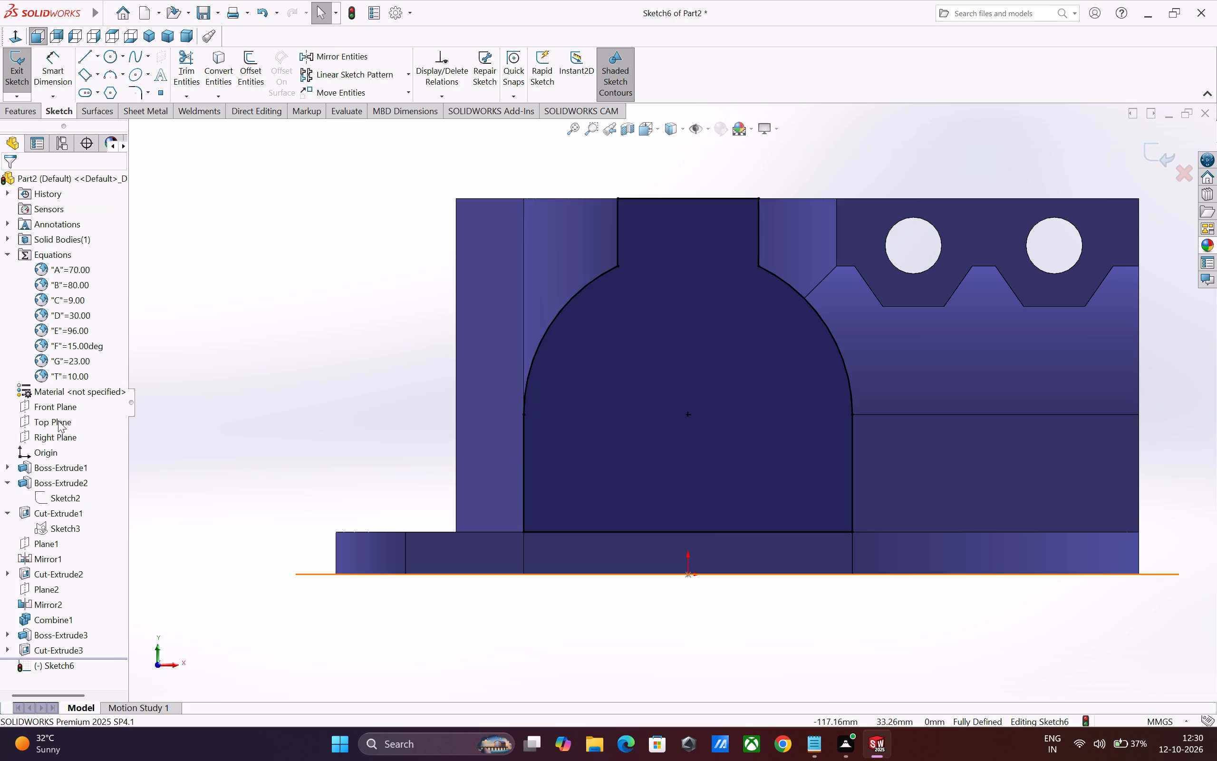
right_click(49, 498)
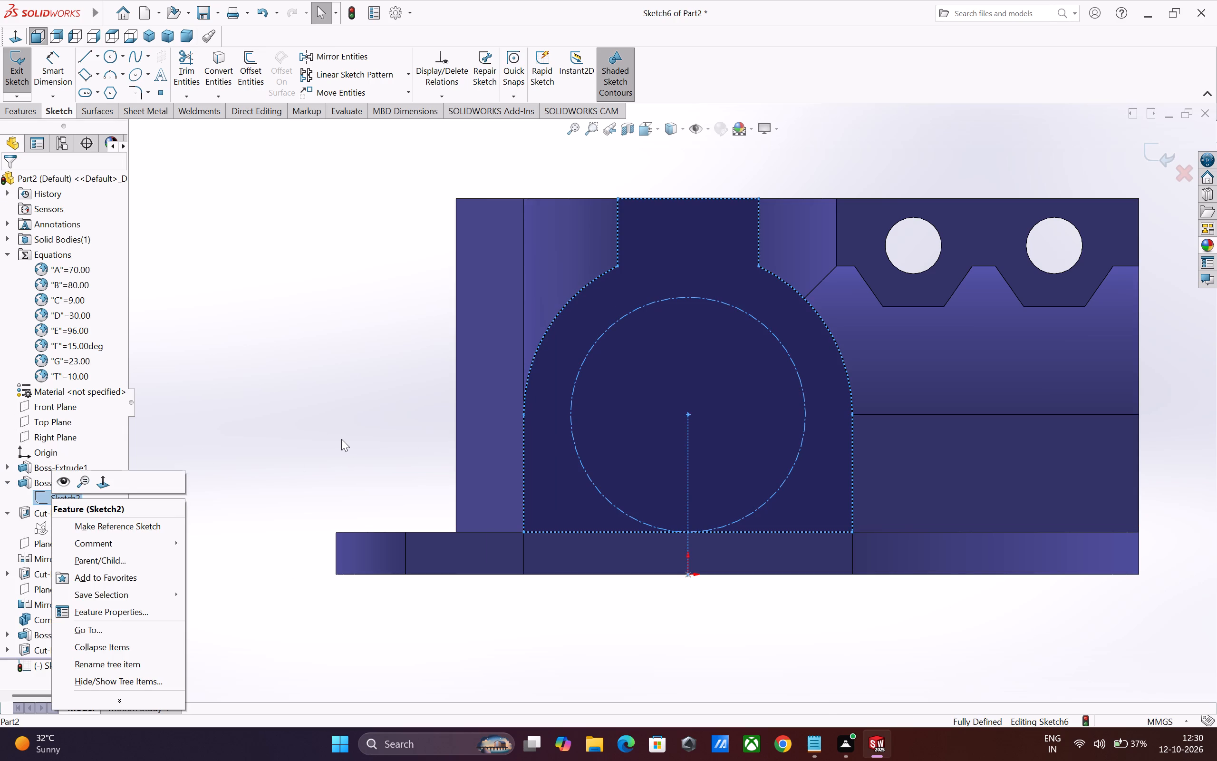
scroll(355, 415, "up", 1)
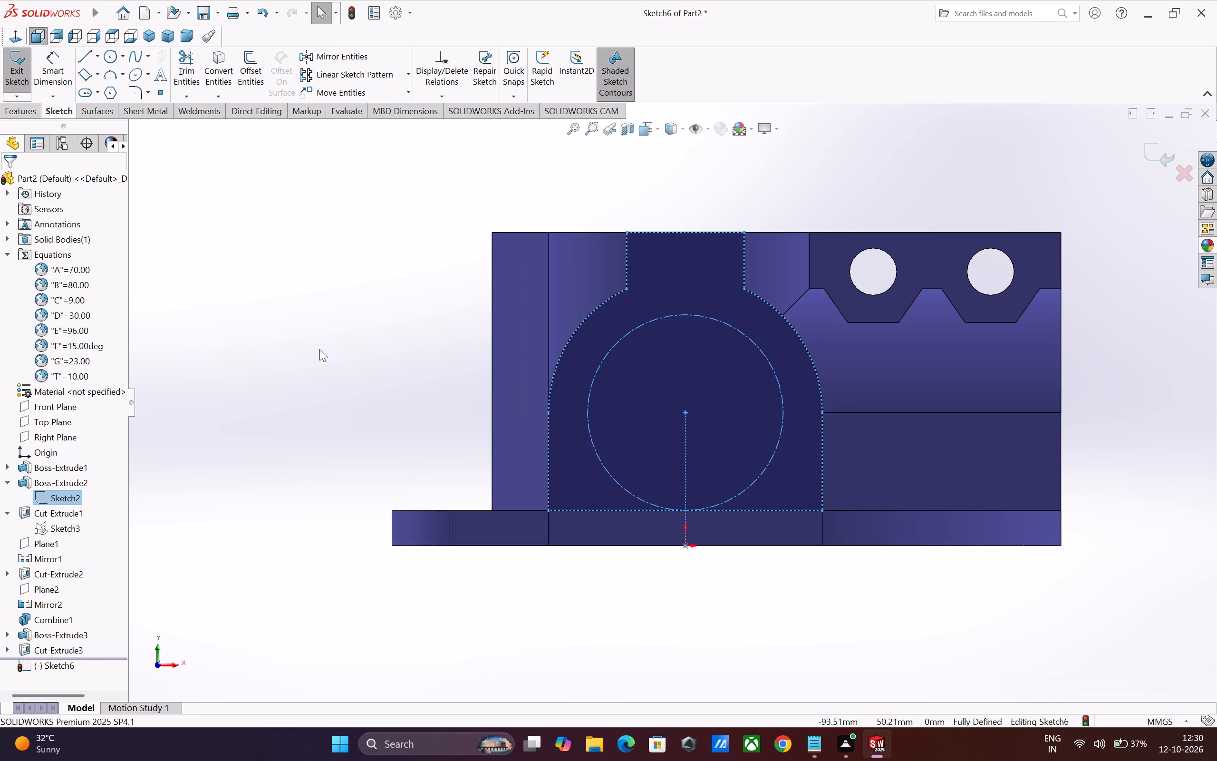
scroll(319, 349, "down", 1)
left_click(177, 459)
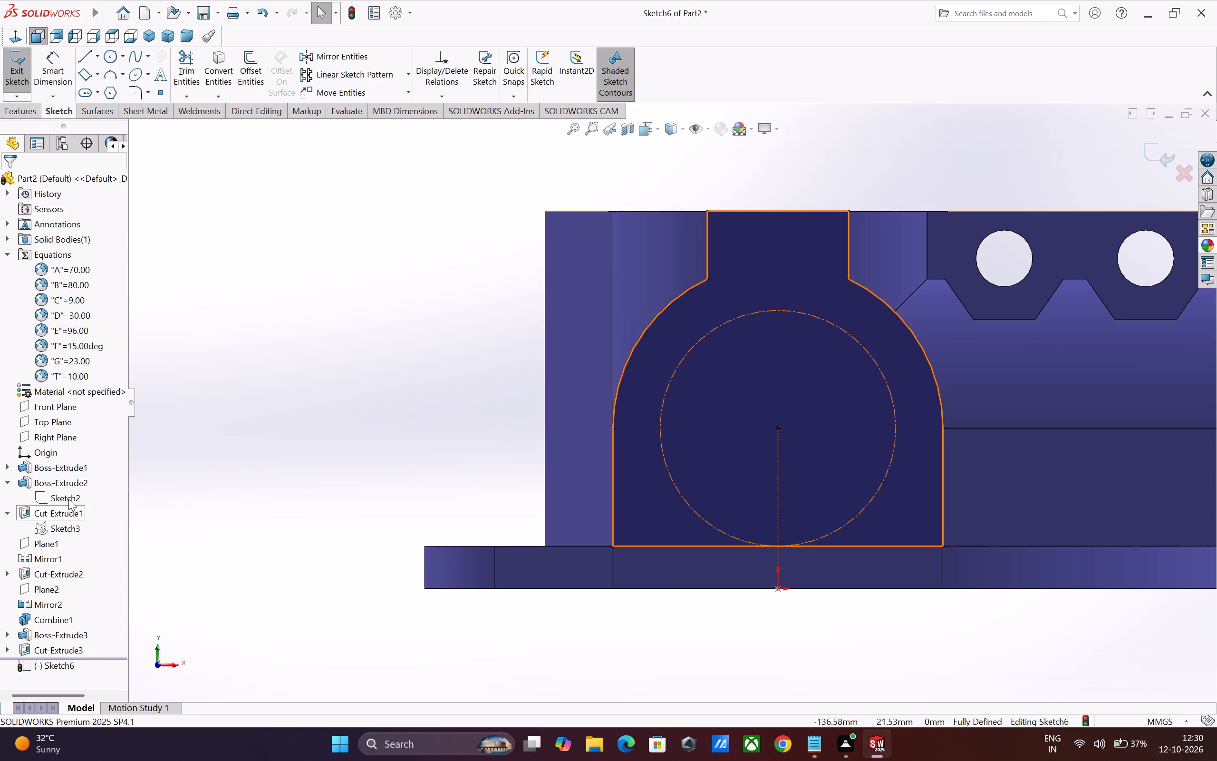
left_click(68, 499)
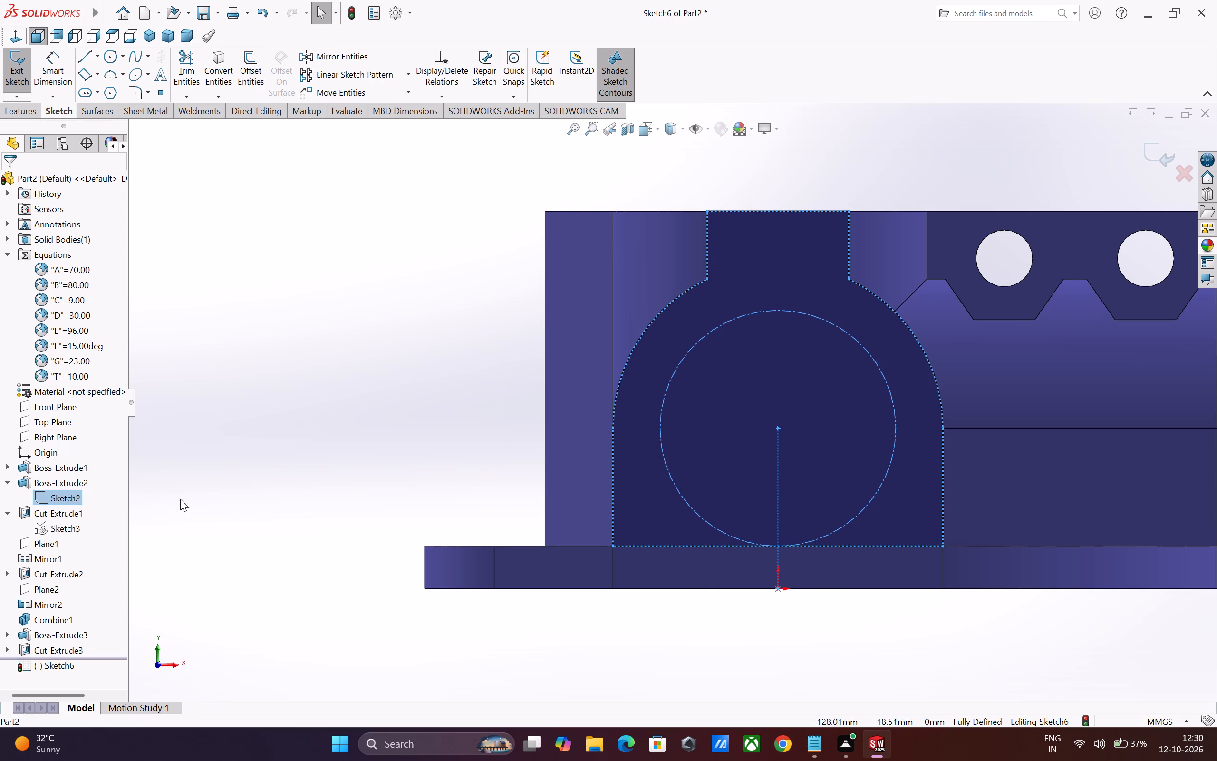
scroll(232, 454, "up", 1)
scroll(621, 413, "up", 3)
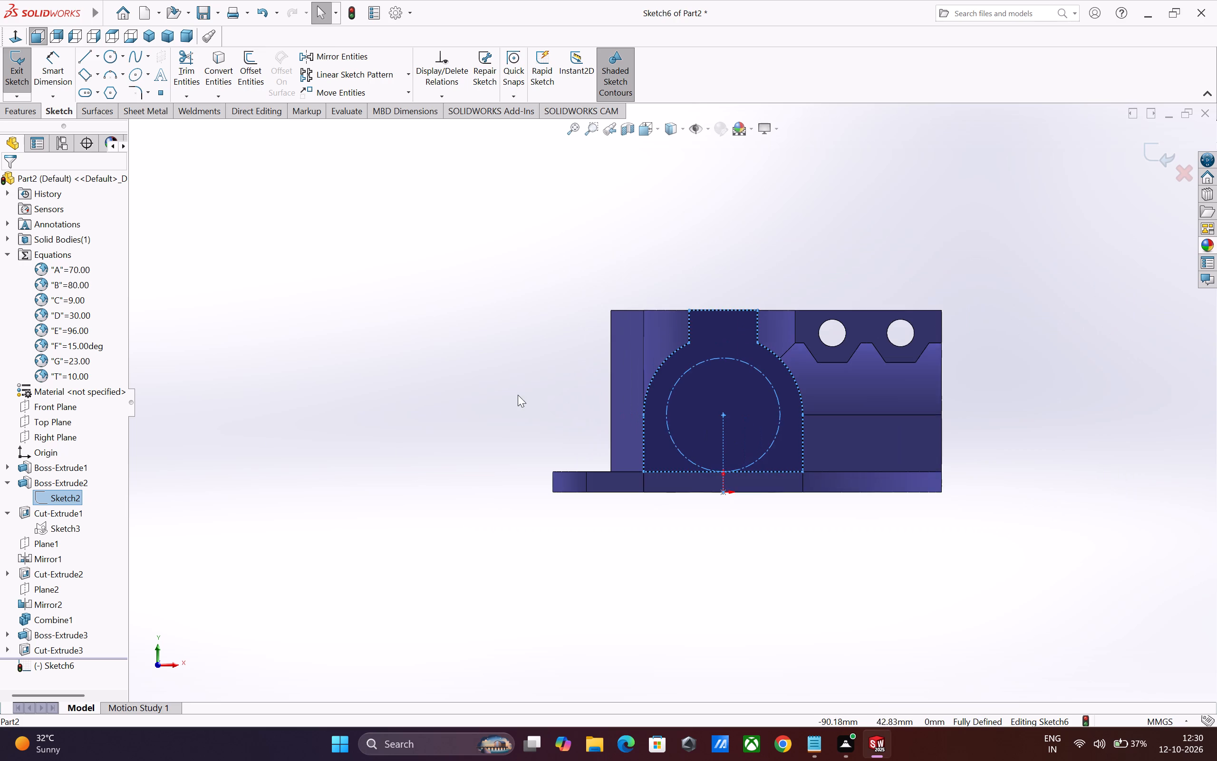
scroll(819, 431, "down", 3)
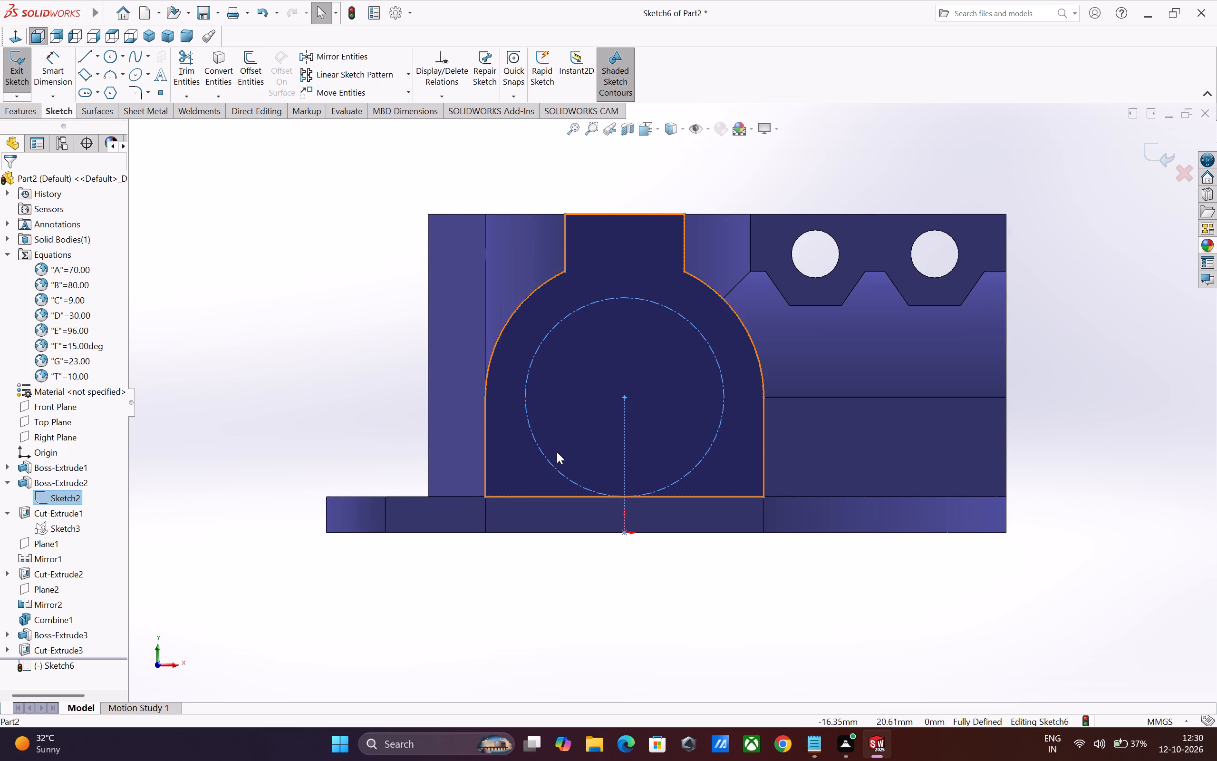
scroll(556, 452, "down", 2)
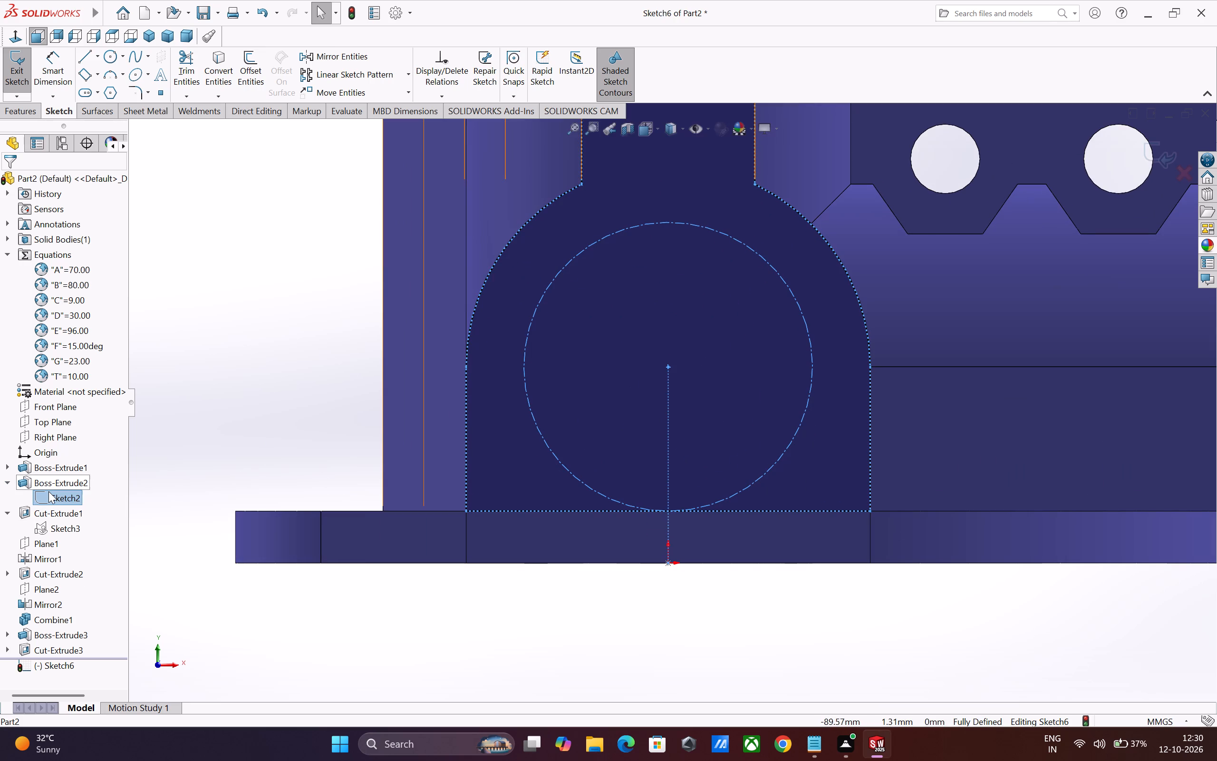
Show Sketch2 and convert its construction circle inside the arch into the current sketch as a solid circle.
left_click(66, 500)
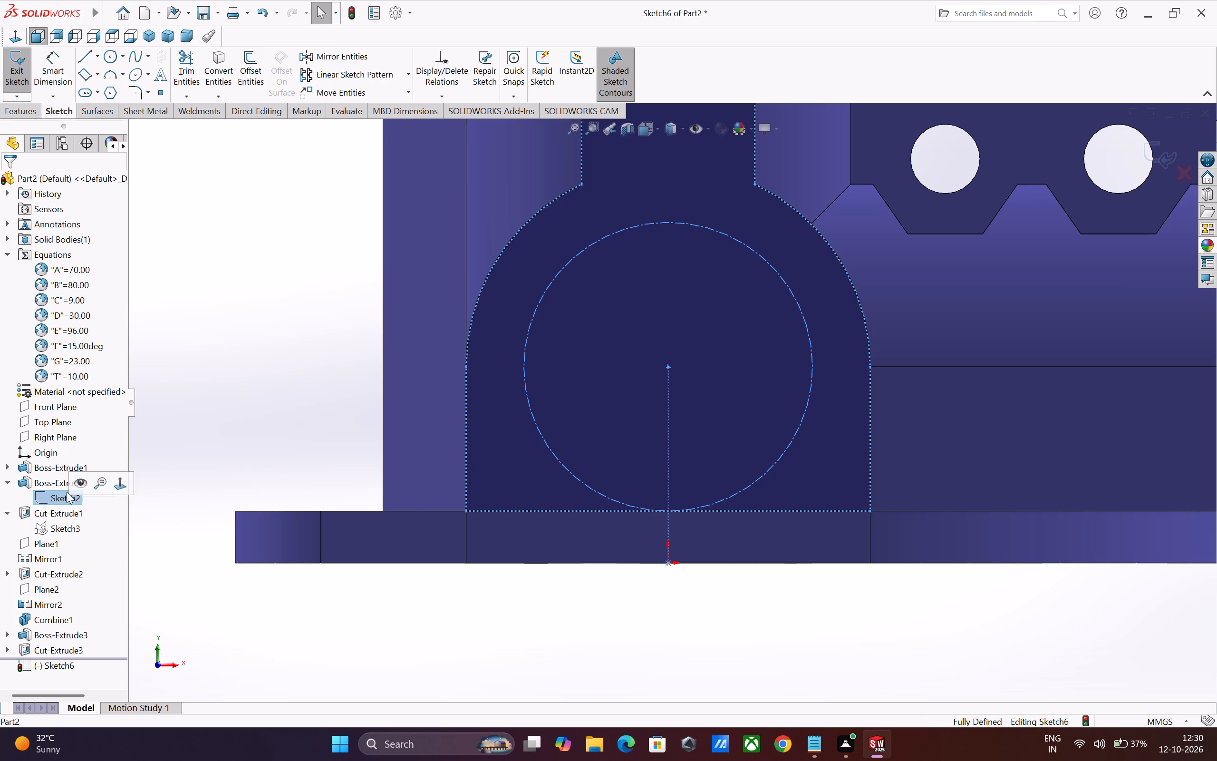
left_click(81, 483)
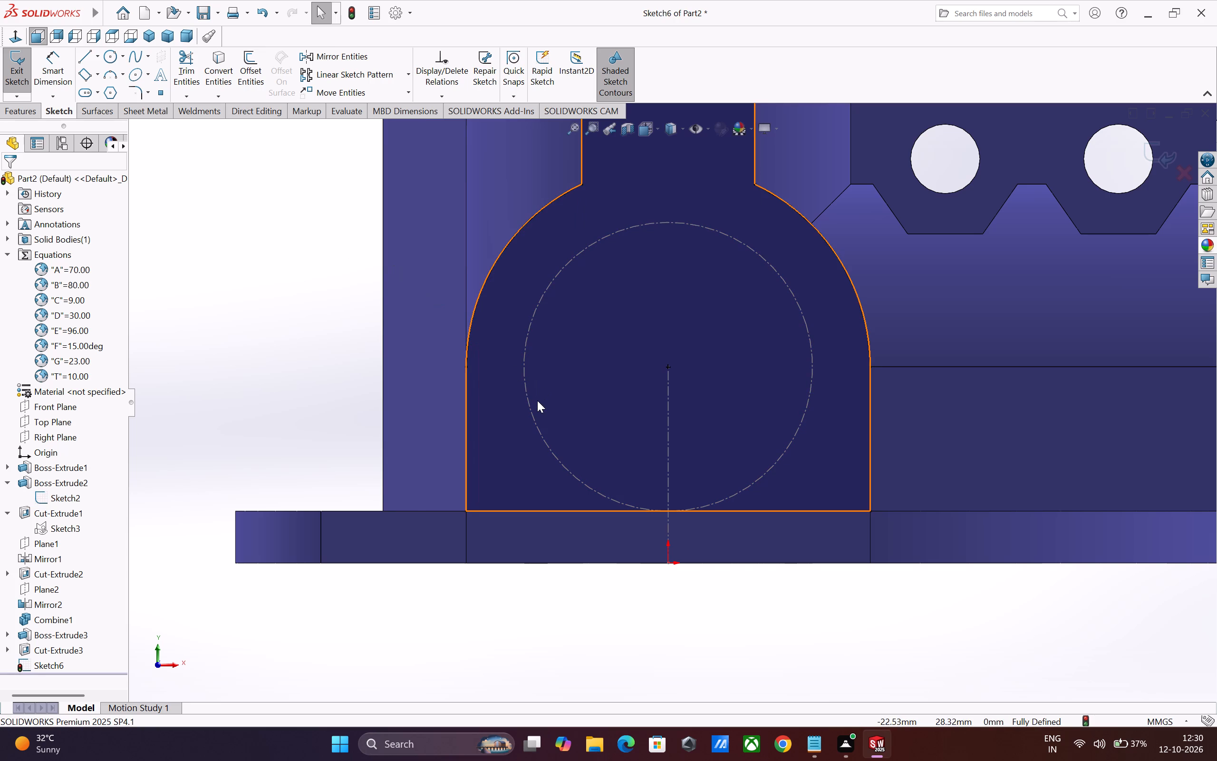
left_click(531, 414)
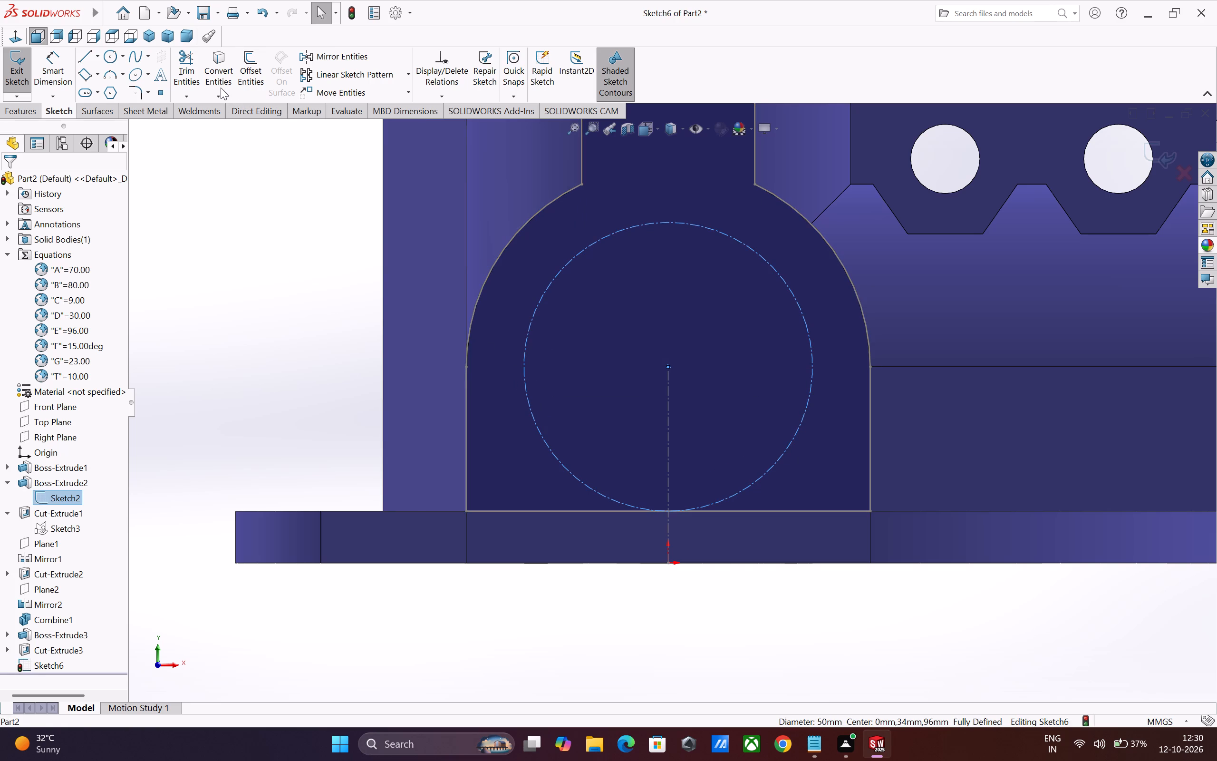
left_click(221, 88)
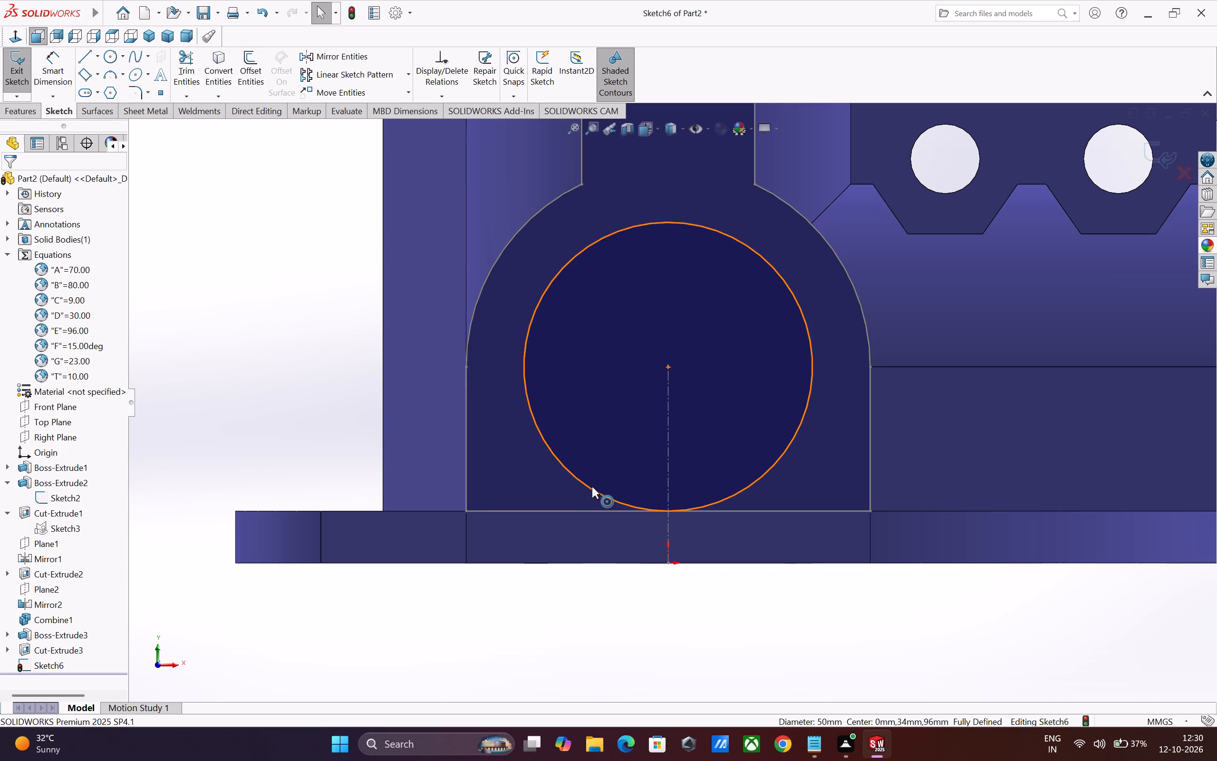
key("Escape")
left_click(307, 379)
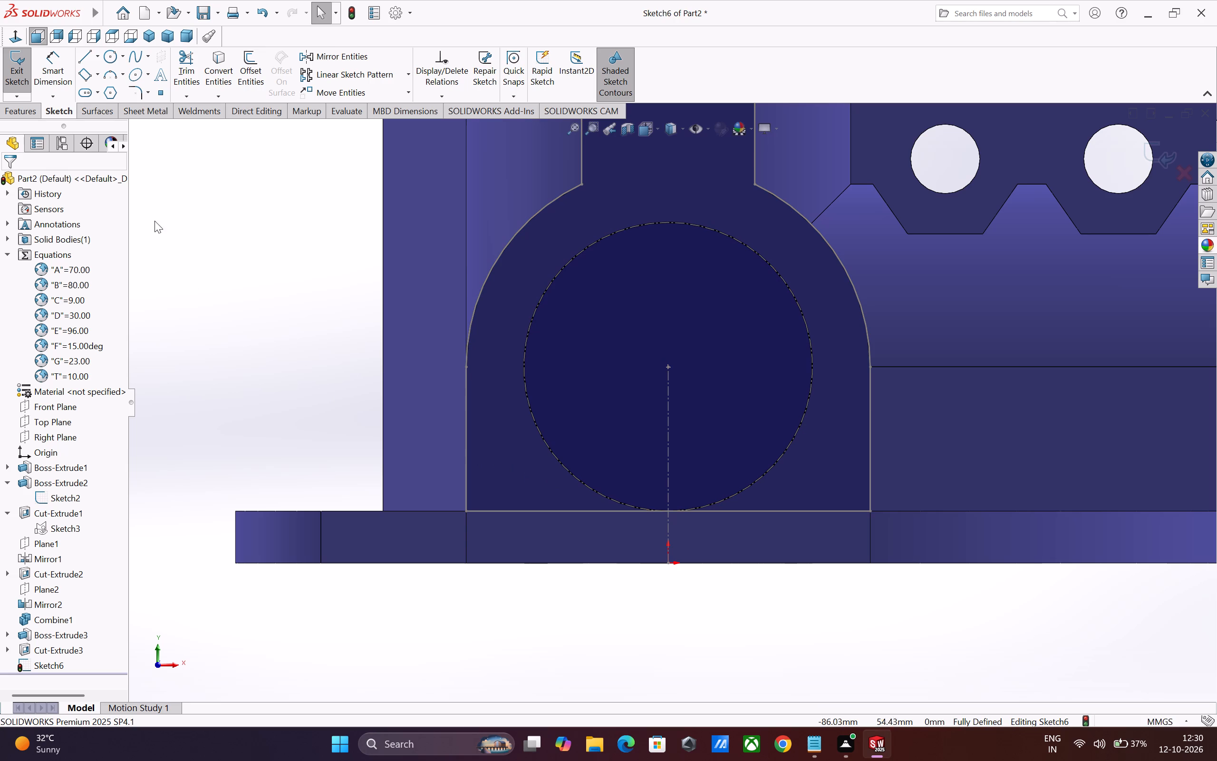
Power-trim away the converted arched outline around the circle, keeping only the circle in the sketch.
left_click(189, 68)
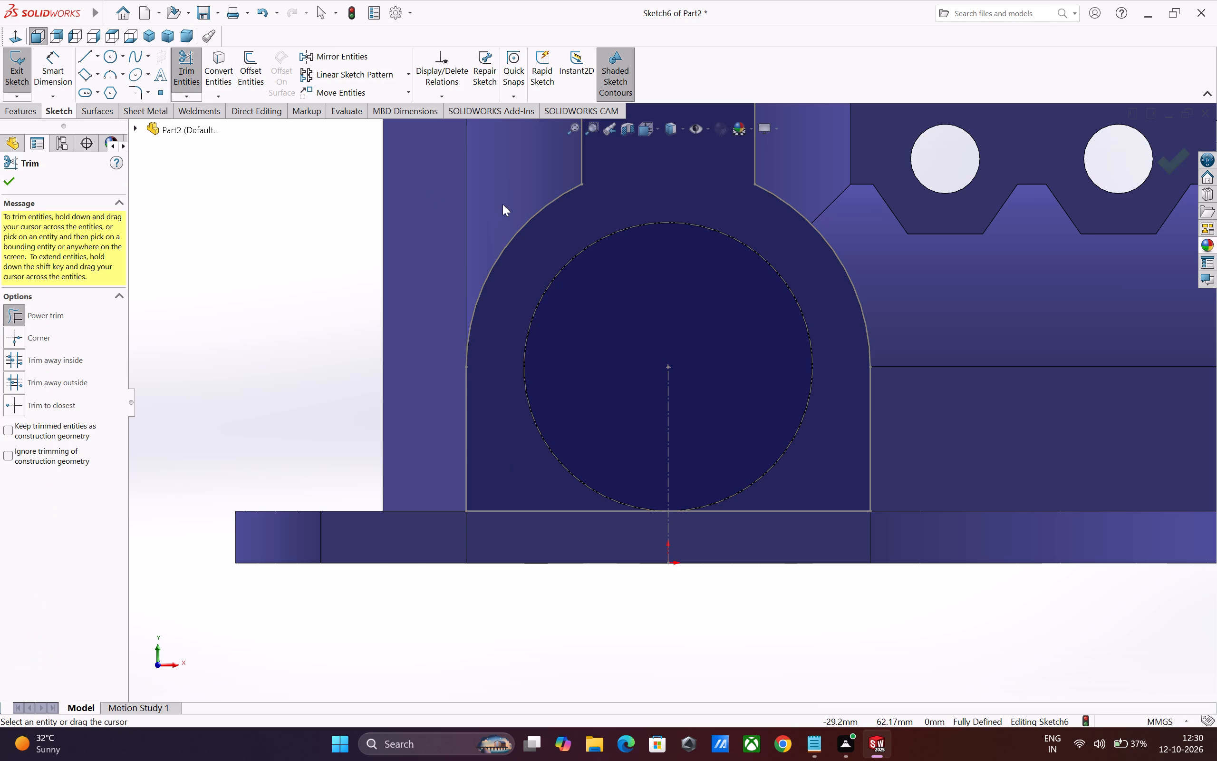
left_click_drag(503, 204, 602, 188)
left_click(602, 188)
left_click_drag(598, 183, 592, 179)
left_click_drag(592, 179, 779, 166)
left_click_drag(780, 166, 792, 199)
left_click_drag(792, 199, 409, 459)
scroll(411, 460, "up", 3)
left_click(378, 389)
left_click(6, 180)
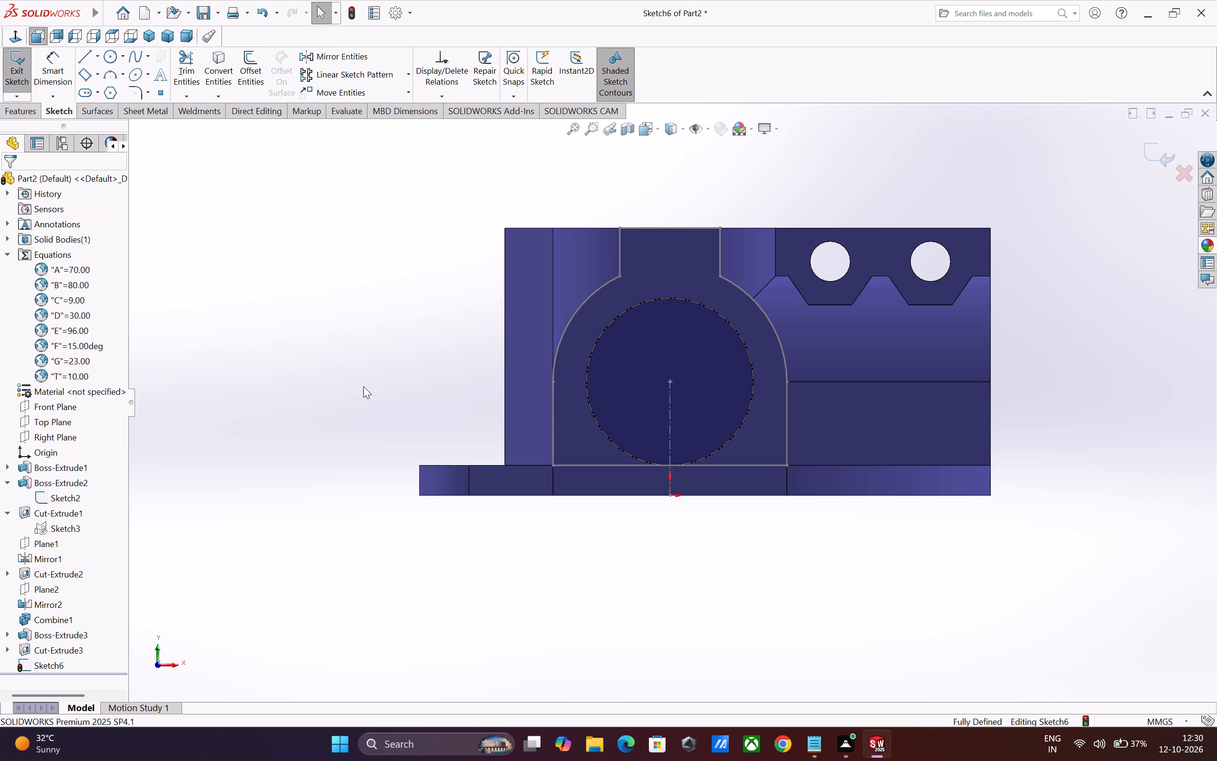
Draw a vertical 46 mm centerline from the circle's centre up to the top edge of the arm end face.
left_click(367, 387)
left_click(98, 59)
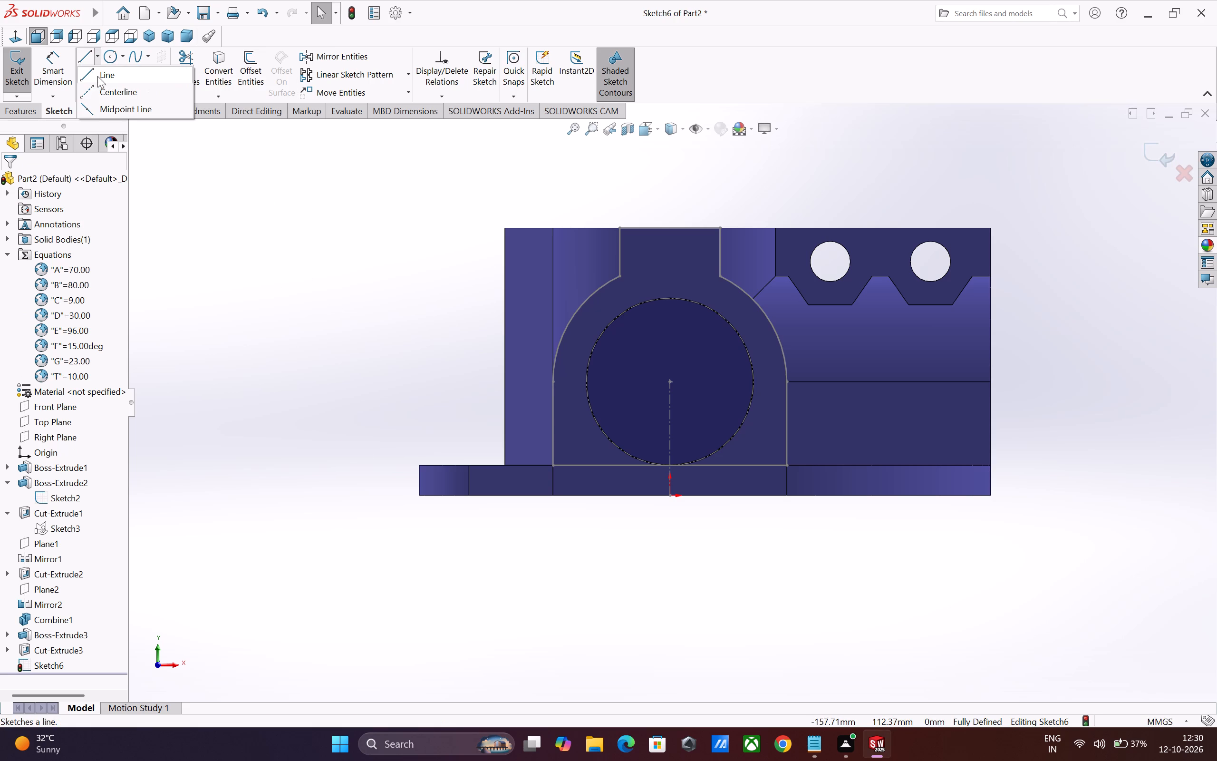
left_click(120, 93)
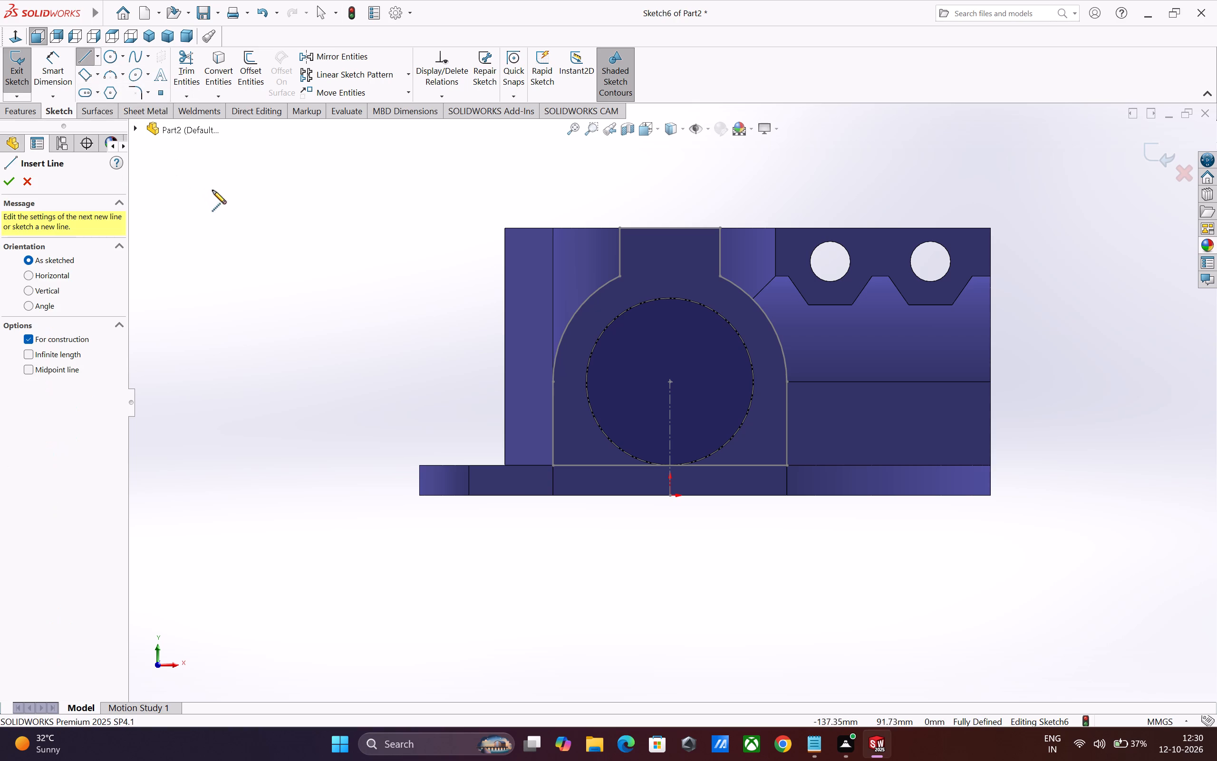
left_click(669, 380)
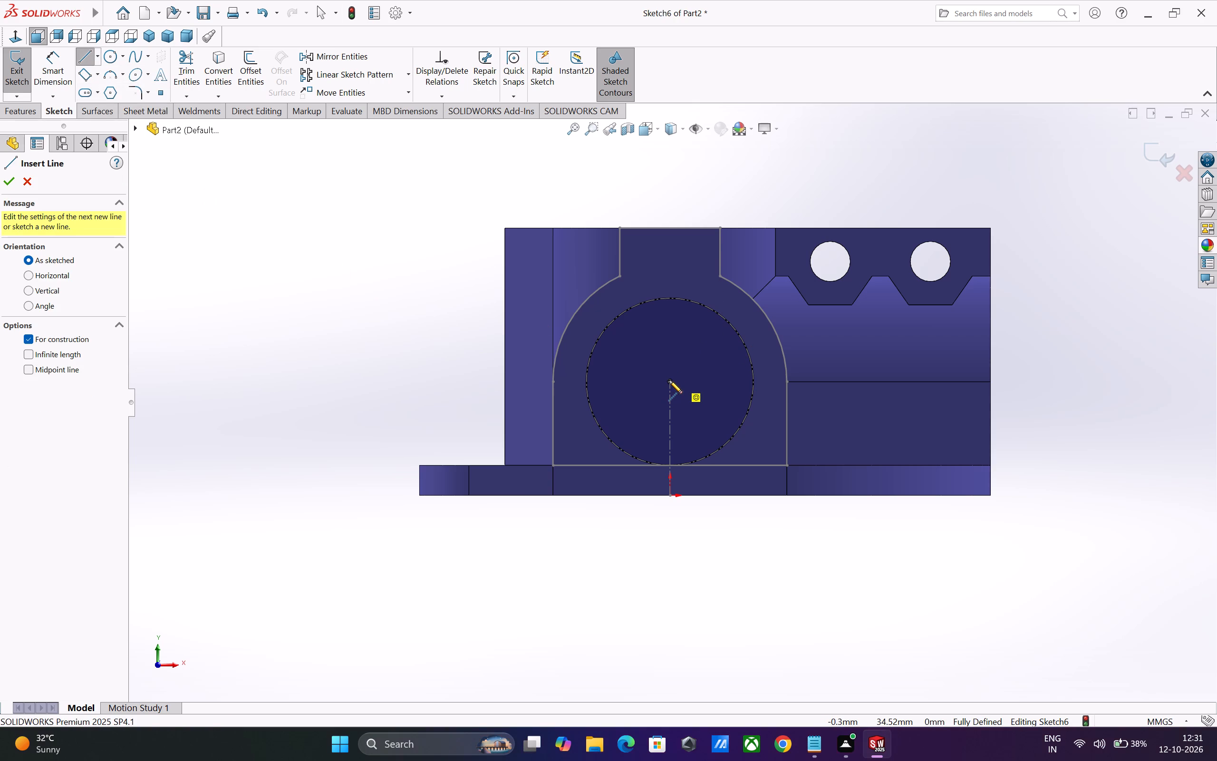
left_click(672, 229)
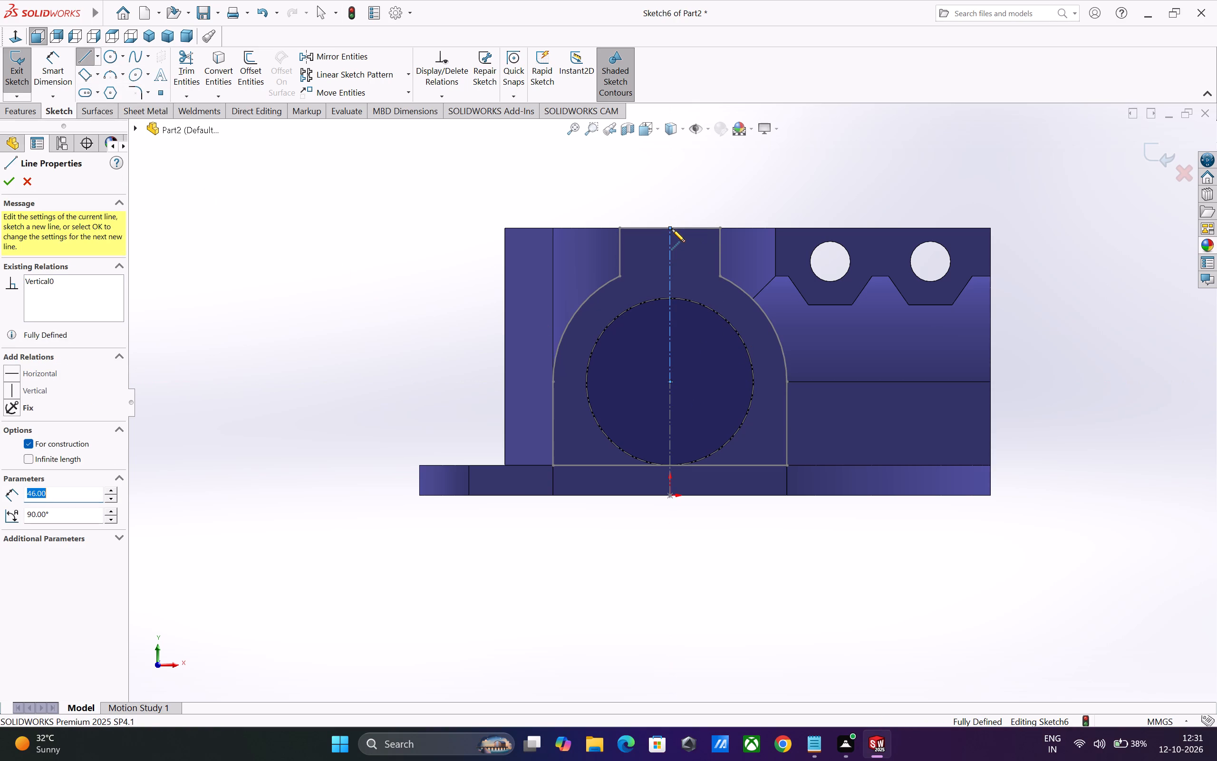
key("Escape")
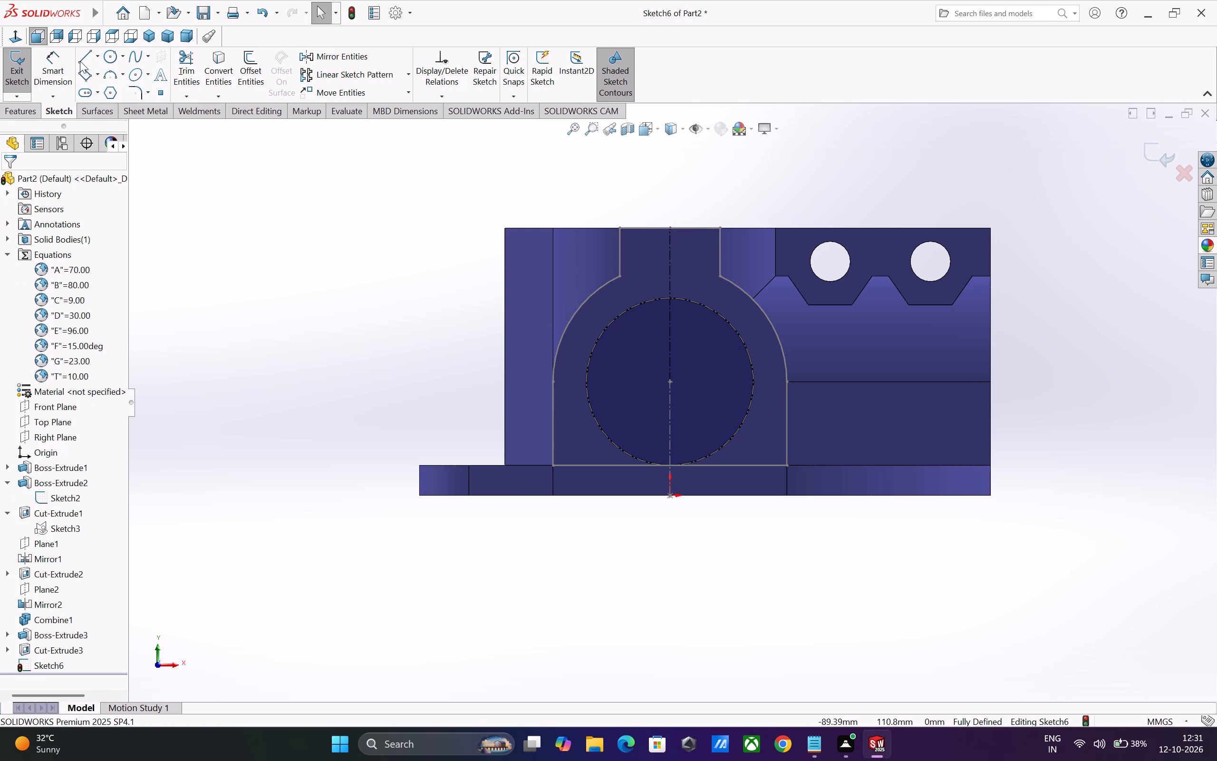
Draw a three-point rectangle about 9.8 by 21 mm from the arm end face's top edge down to the circle.
left_click(87, 73)
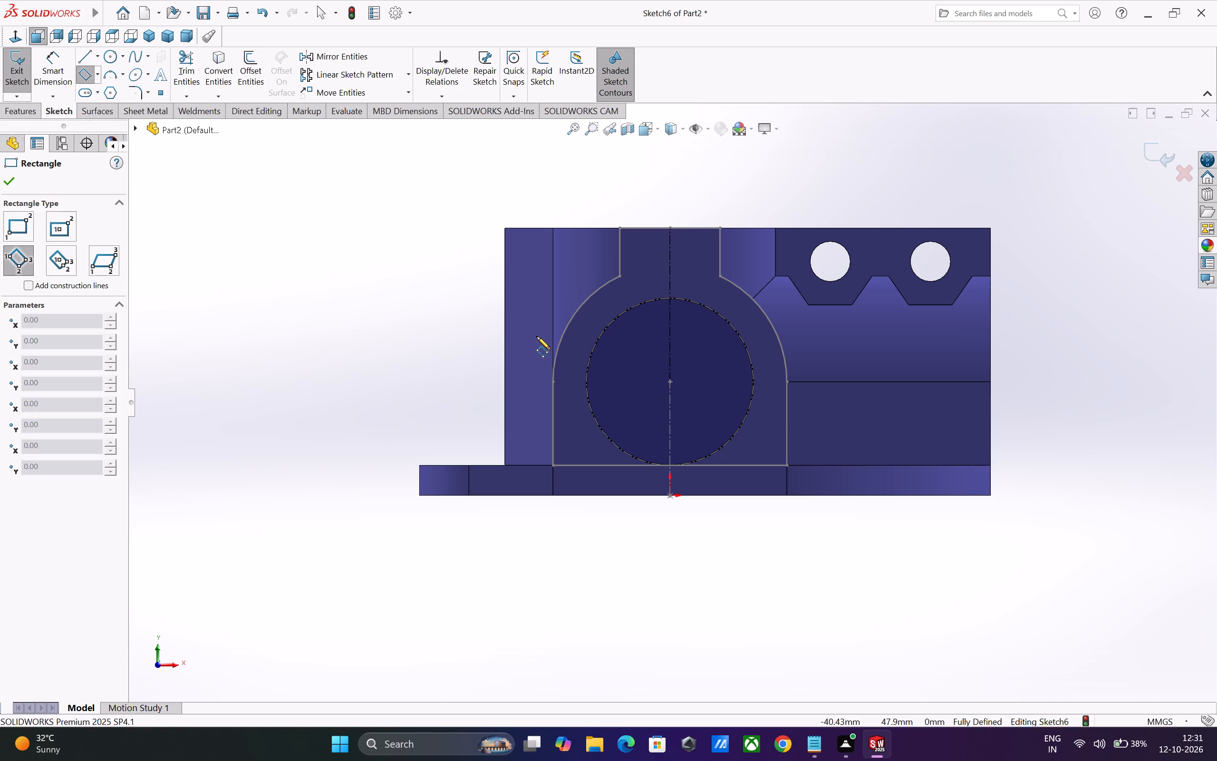
left_click(655, 229)
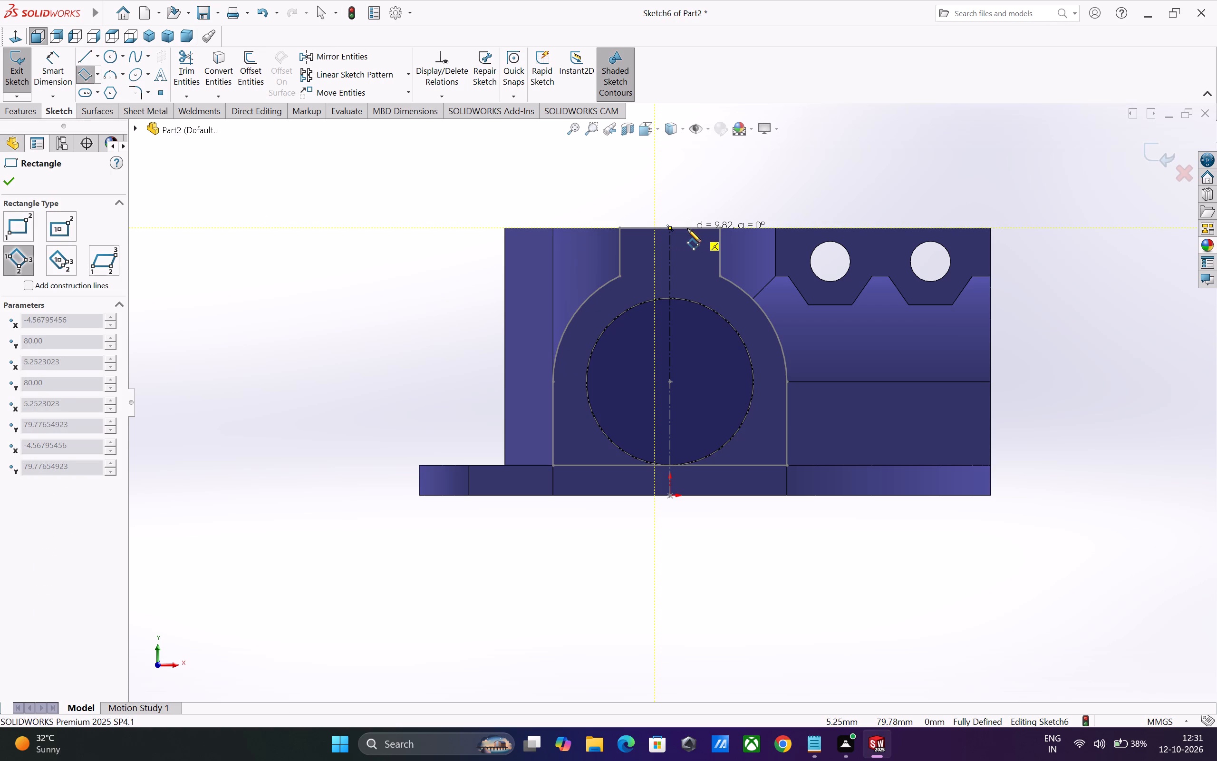
left_click(687, 229)
left_click(687, 299)
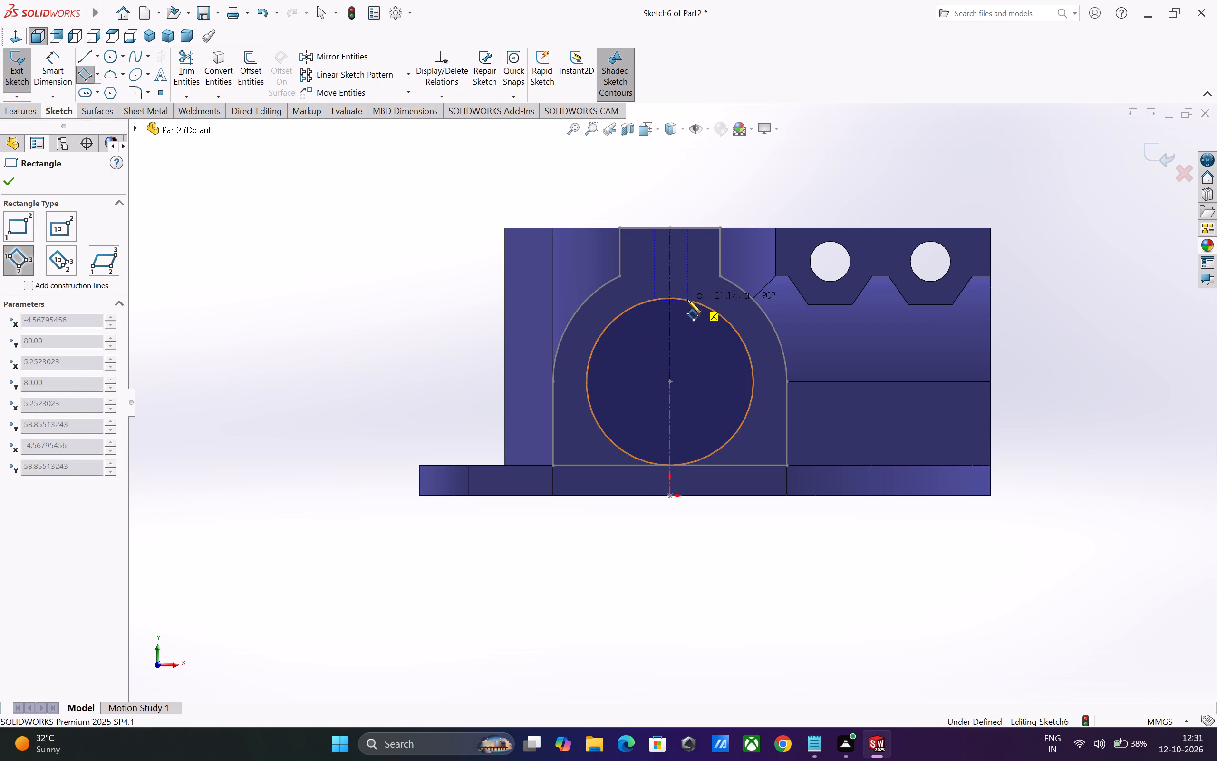
key("Escape")
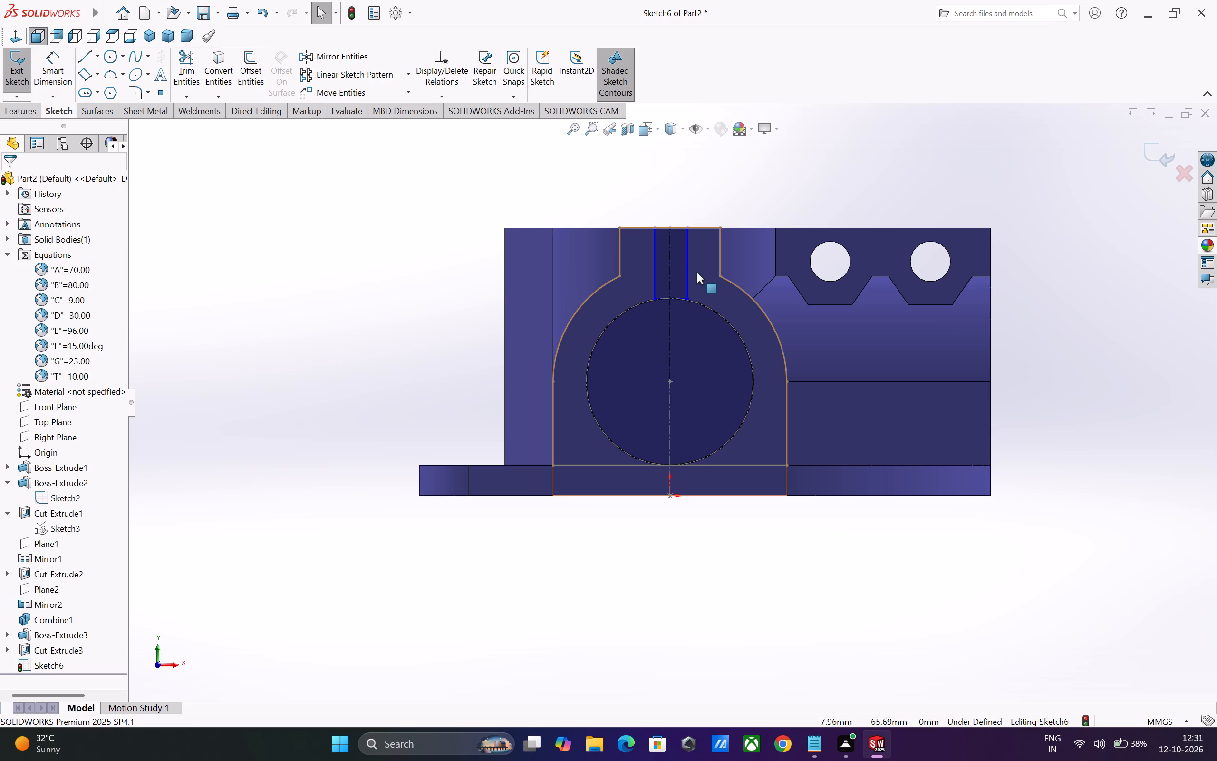
Make the rectangle's two vertical sides symmetric about the vertical centerline.
left_click_drag(696, 261, 651, 273)
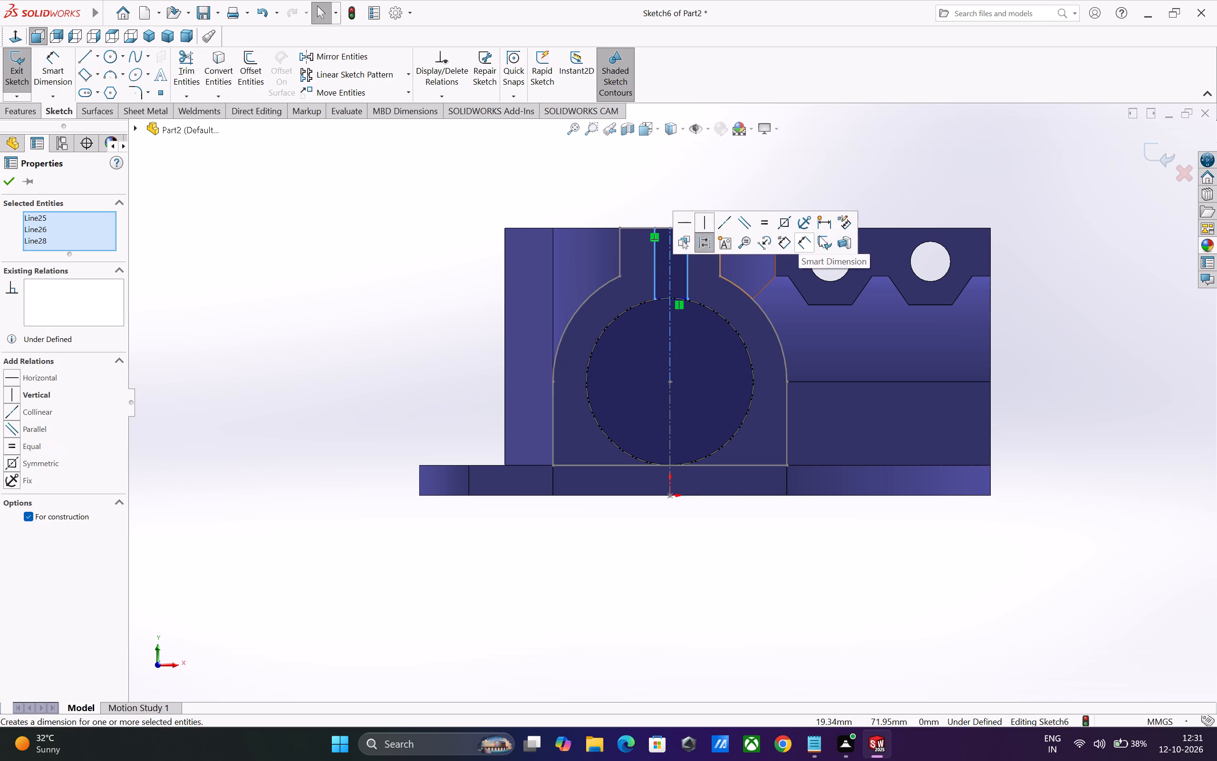
left_click(789, 225)
left_click(757, 188)
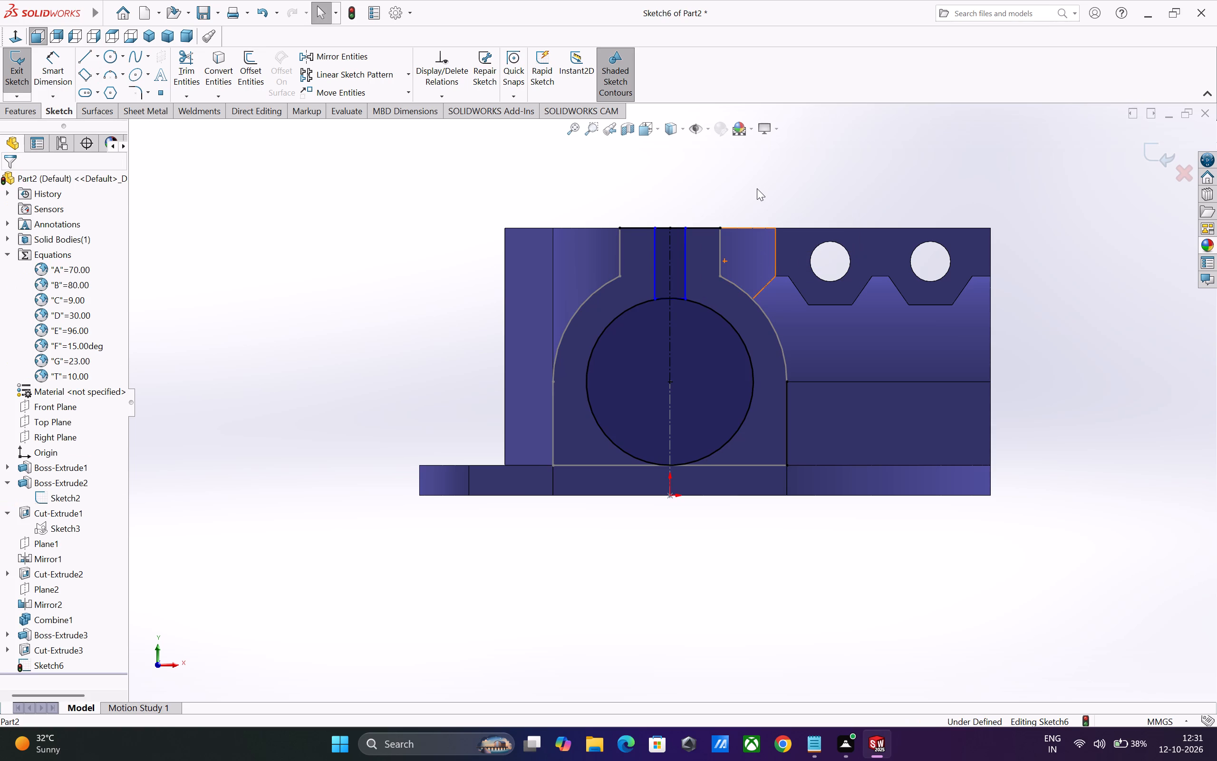
Dimension the gap between the rectangle's vertical side and the adjacent neck edge, linking it to global variable T.
left_click(64, 63)
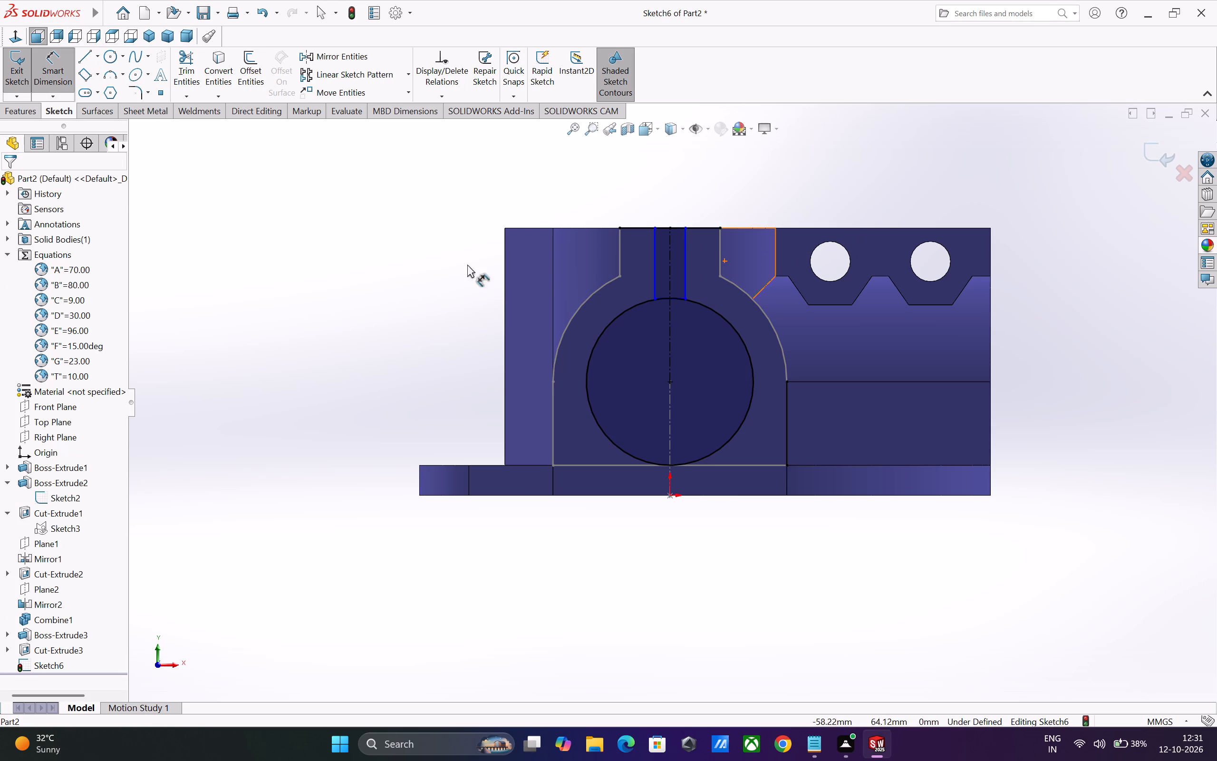
left_click(655, 257)
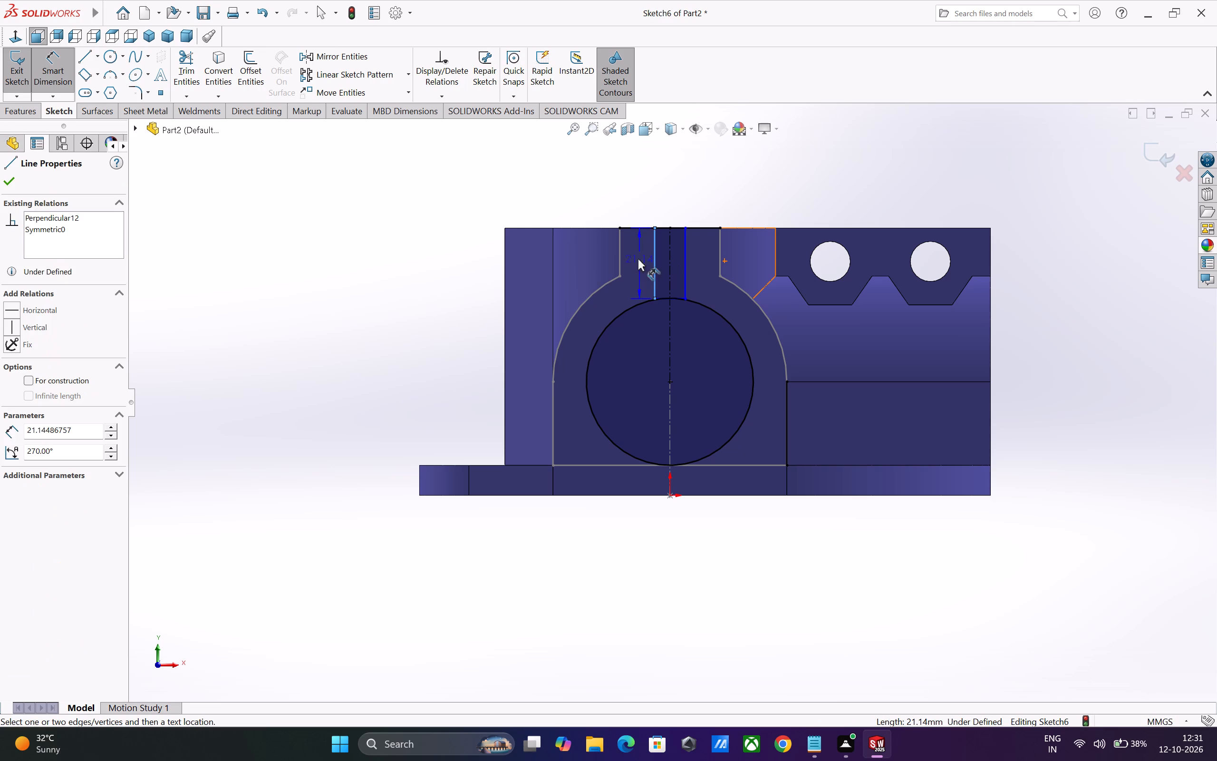
left_click(619, 257)
left_click(636, 208)
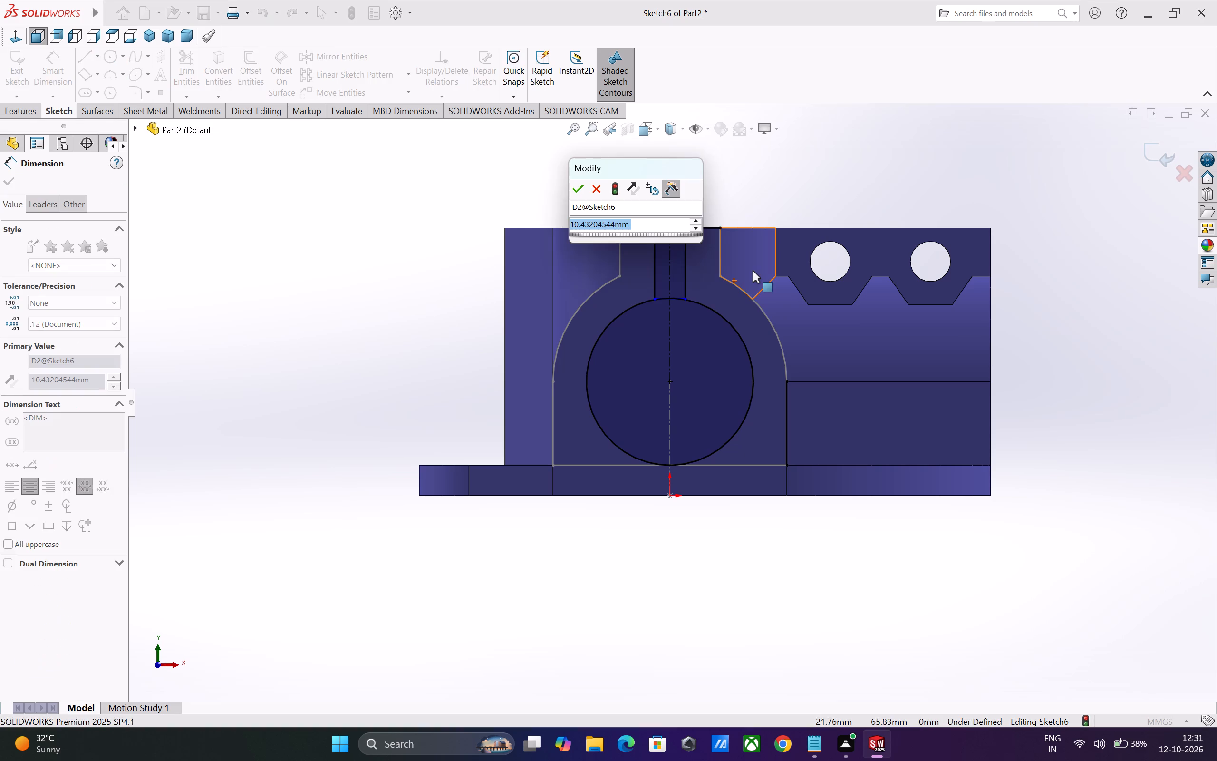
key("equal")
left_click(665, 243)
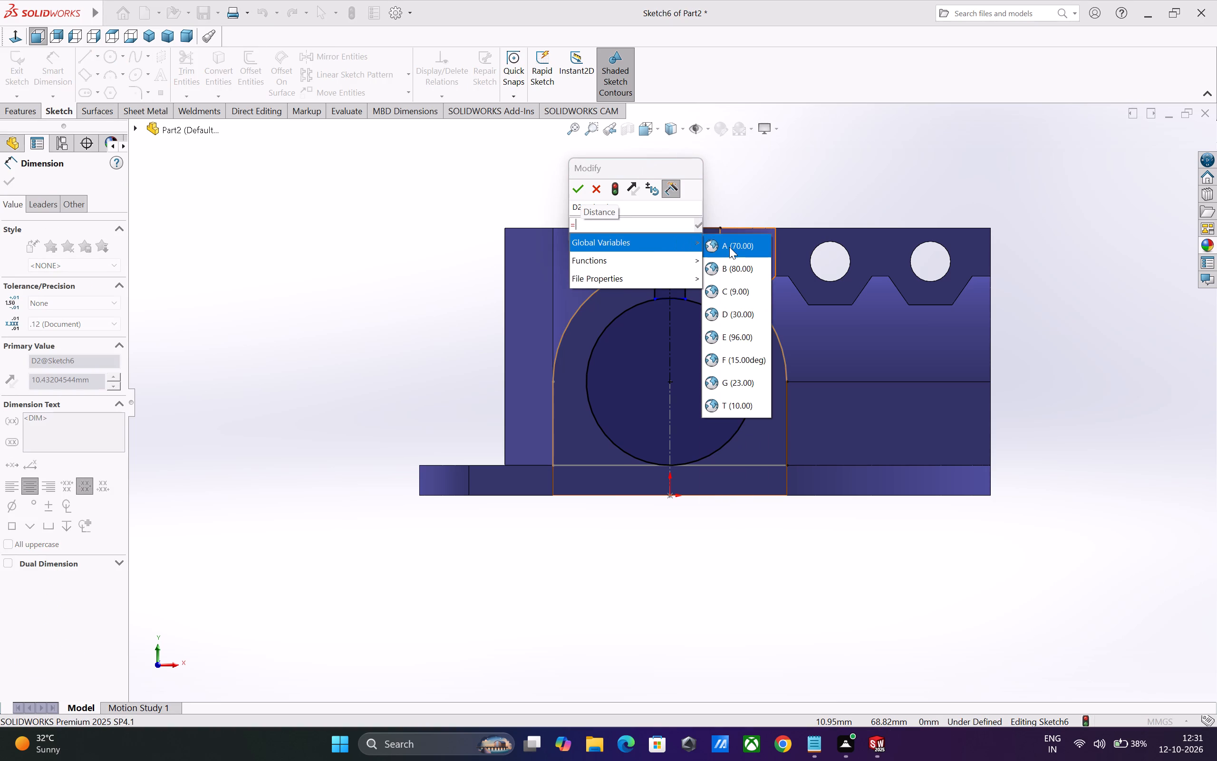
left_click(728, 404)
left_click(450, 322)
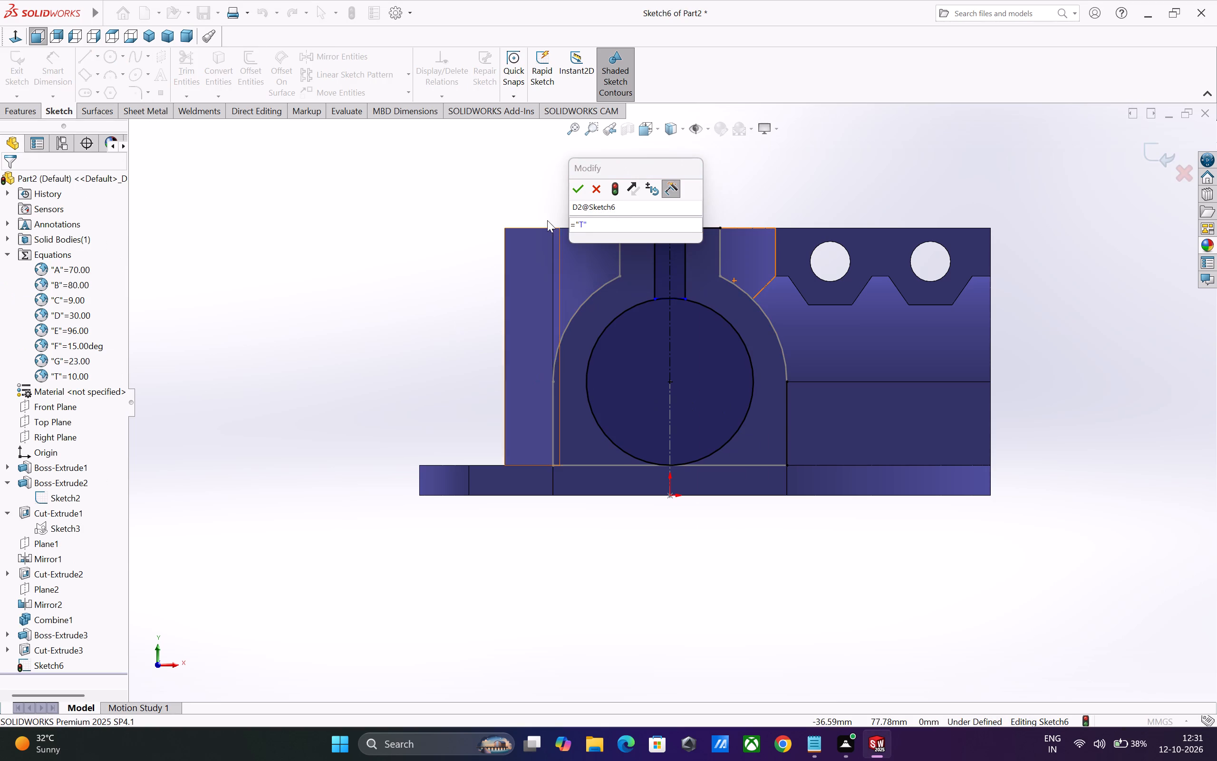
left_click(576, 199)
left_click(577, 188)
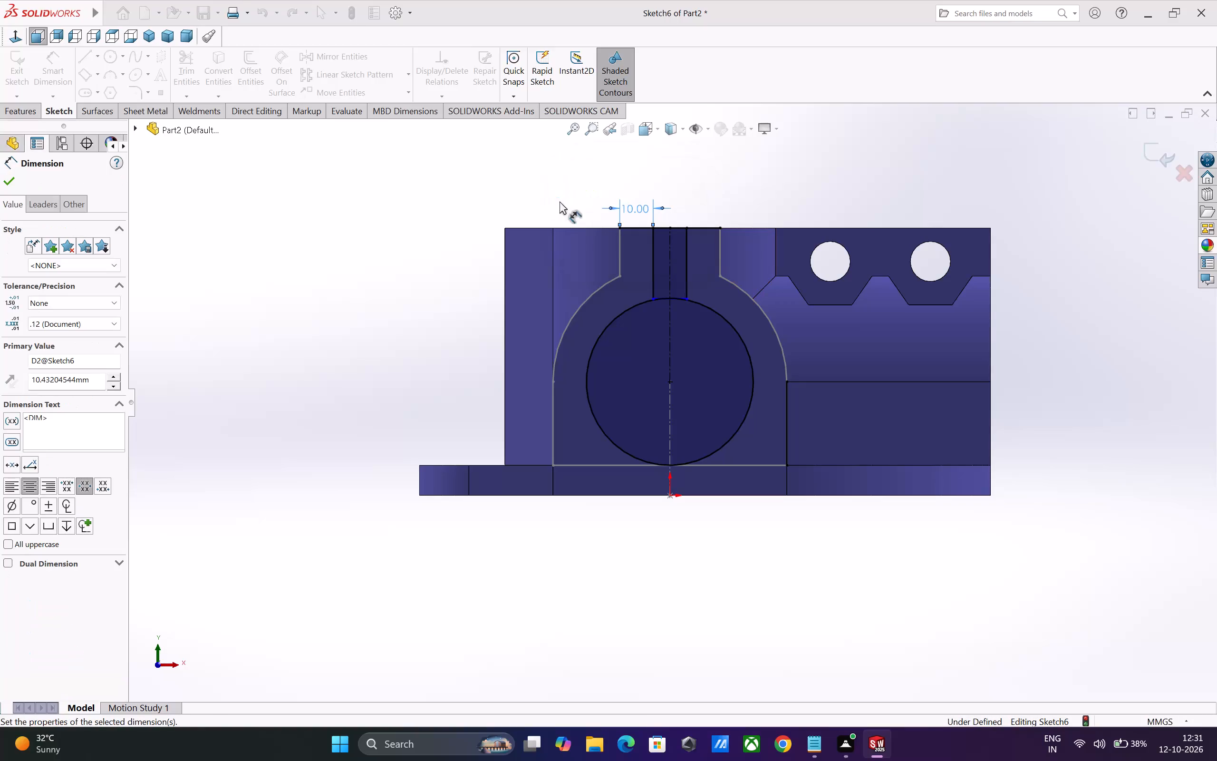
left_click(410, 228)
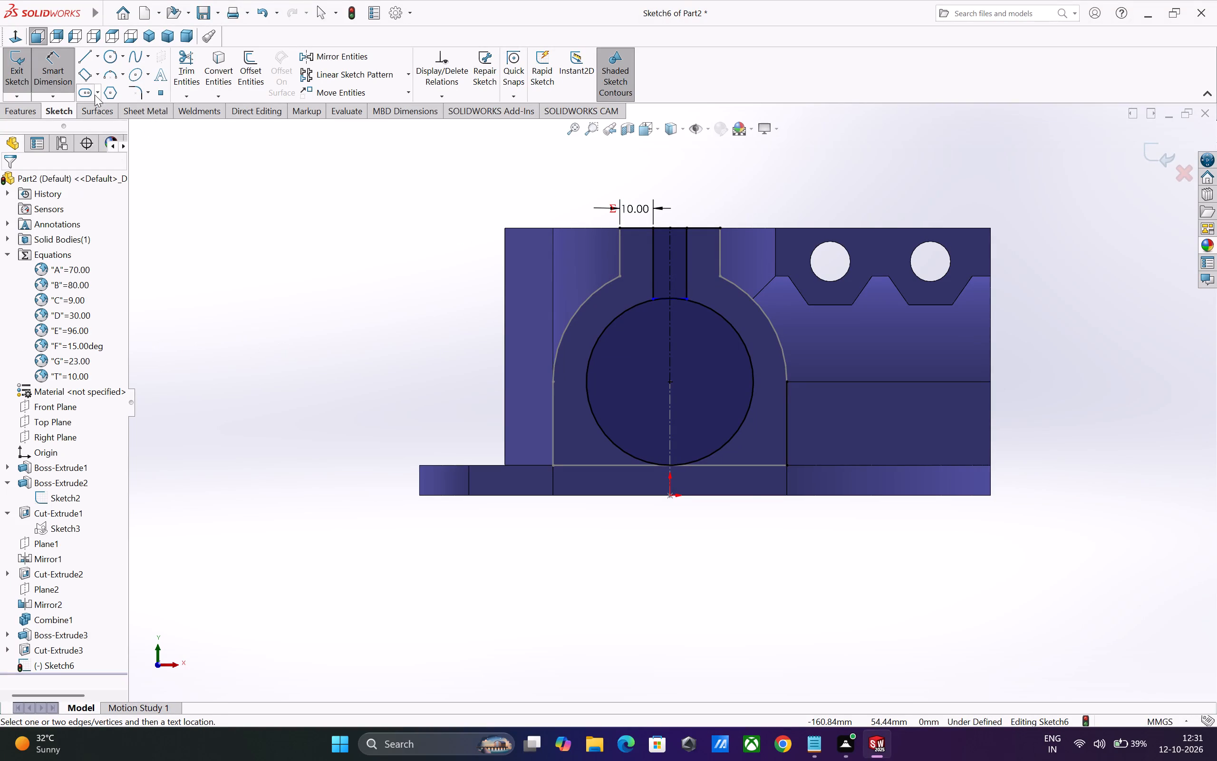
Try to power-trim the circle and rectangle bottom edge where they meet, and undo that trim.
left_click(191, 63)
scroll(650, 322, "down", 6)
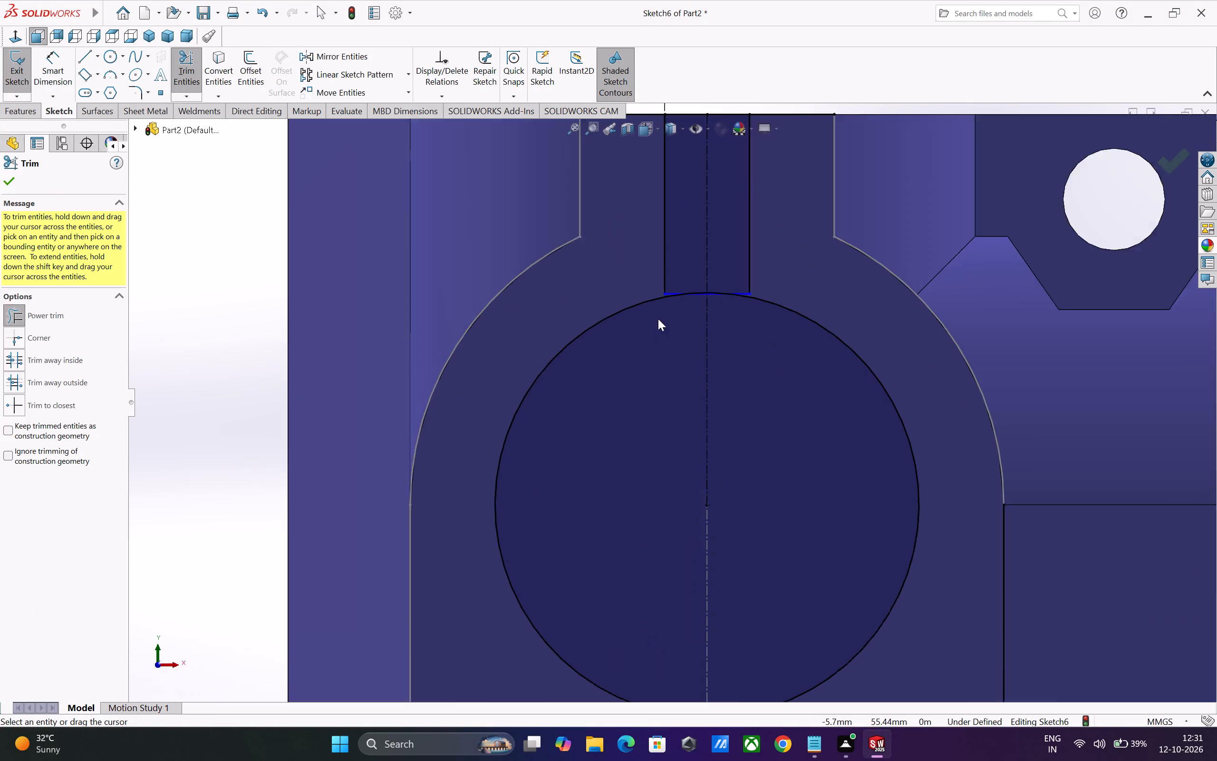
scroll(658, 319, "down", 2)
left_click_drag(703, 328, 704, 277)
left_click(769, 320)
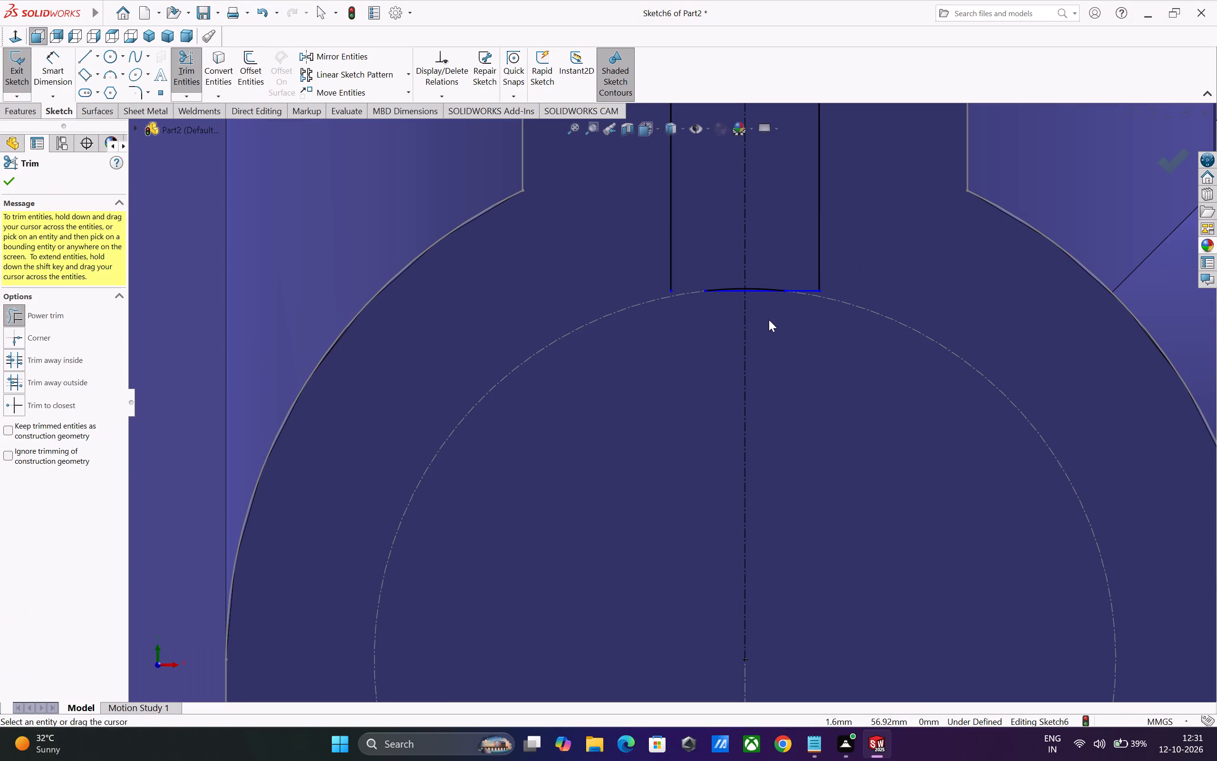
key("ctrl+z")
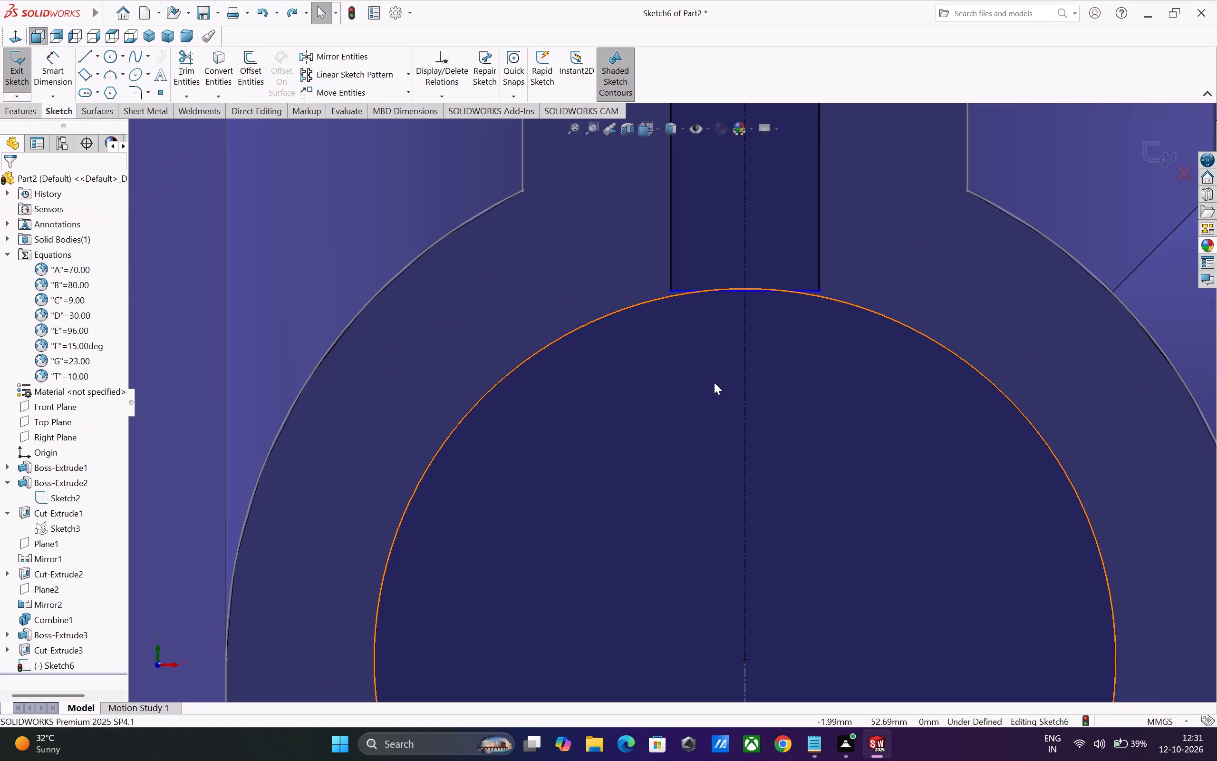
Extend the lower ends of both vertical rectangle sides to meet the circle.
left_click(182, 98)
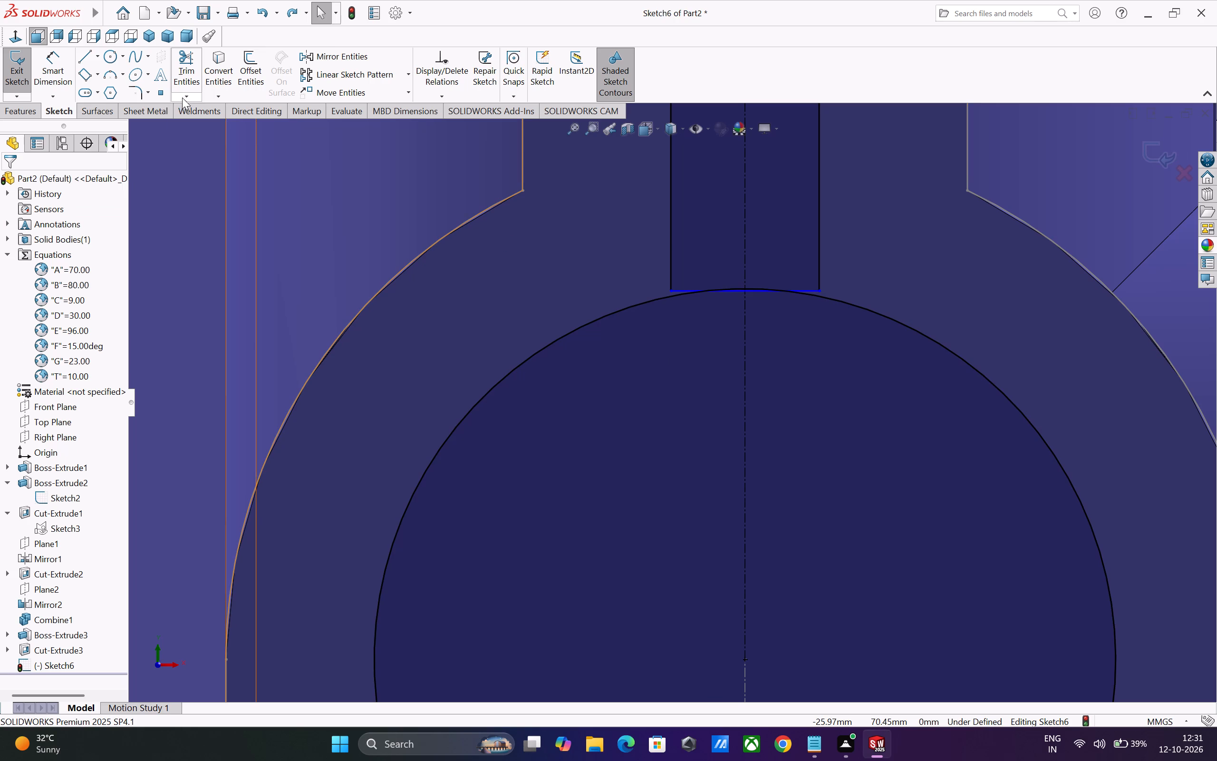
left_click(197, 127)
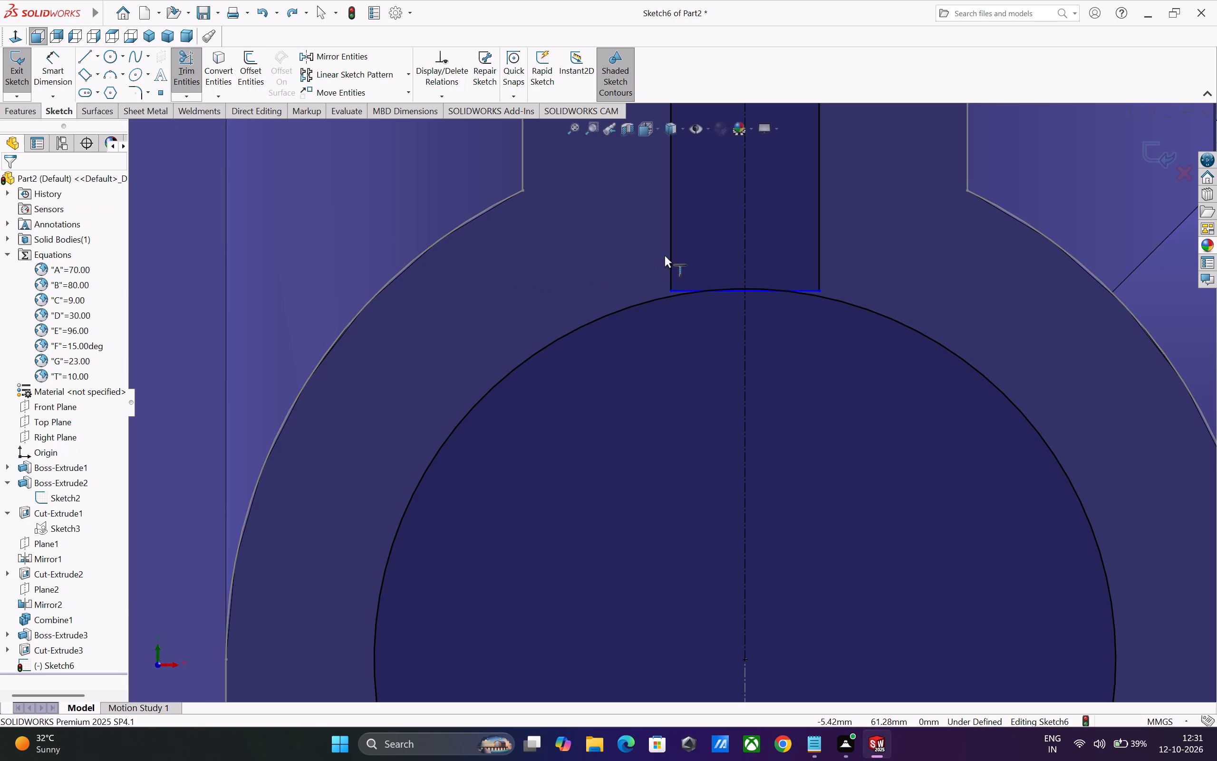
left_click(668, 253)
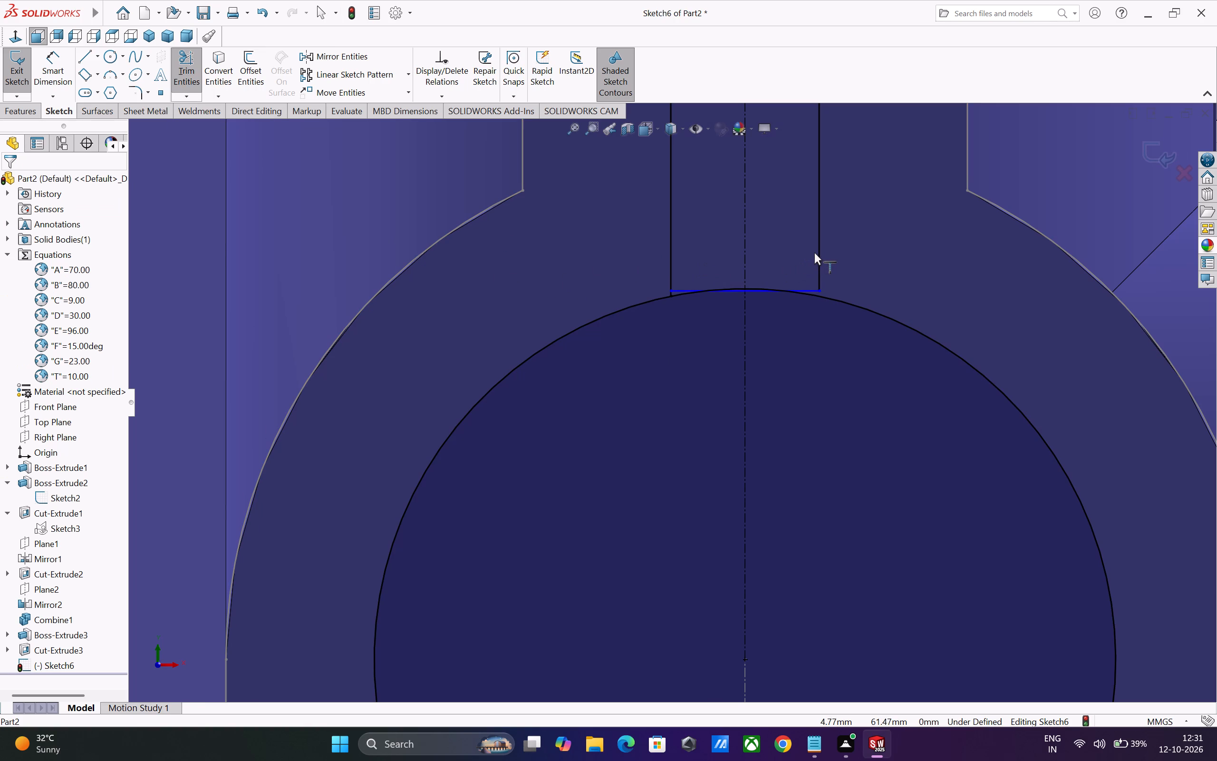
left_click(817, 250)
Power-trim away the rectangle's bottom edge and the circle's arc between the vertical sides, forming a keyhole outline.
left_click(181, 72)
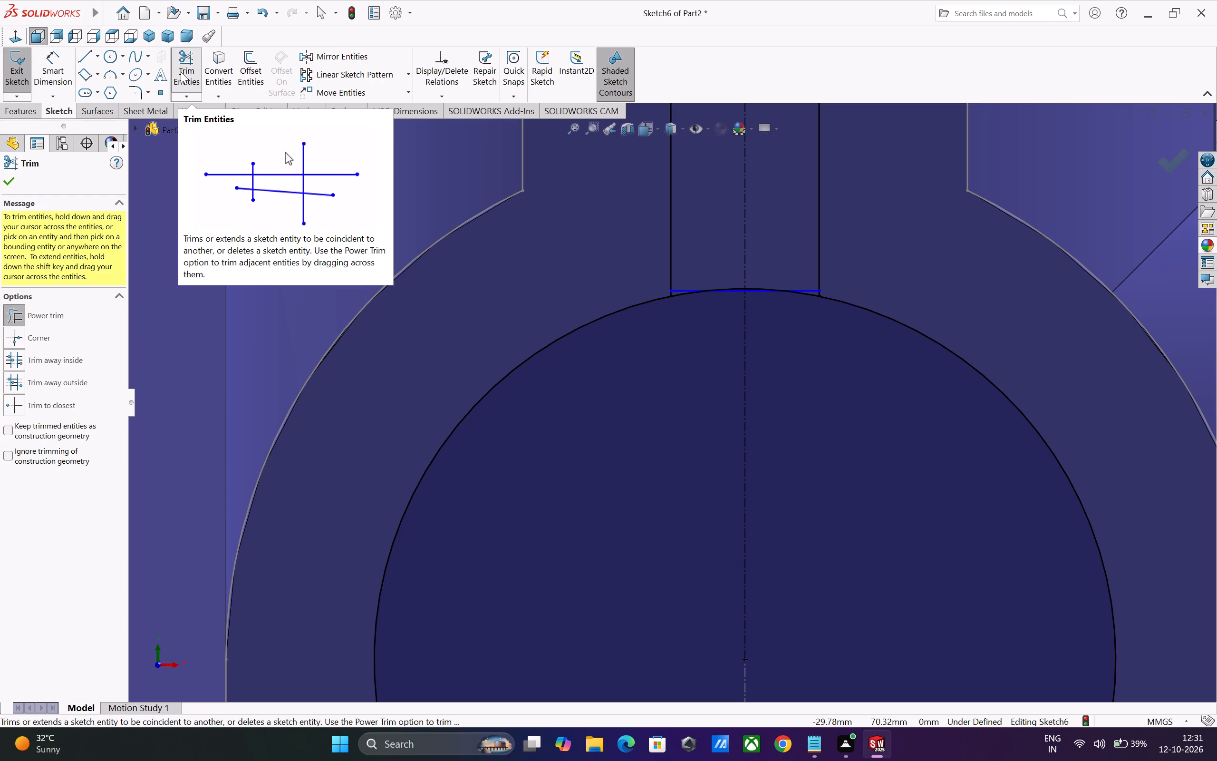
left_click_drag(712, 375, 708, 279)
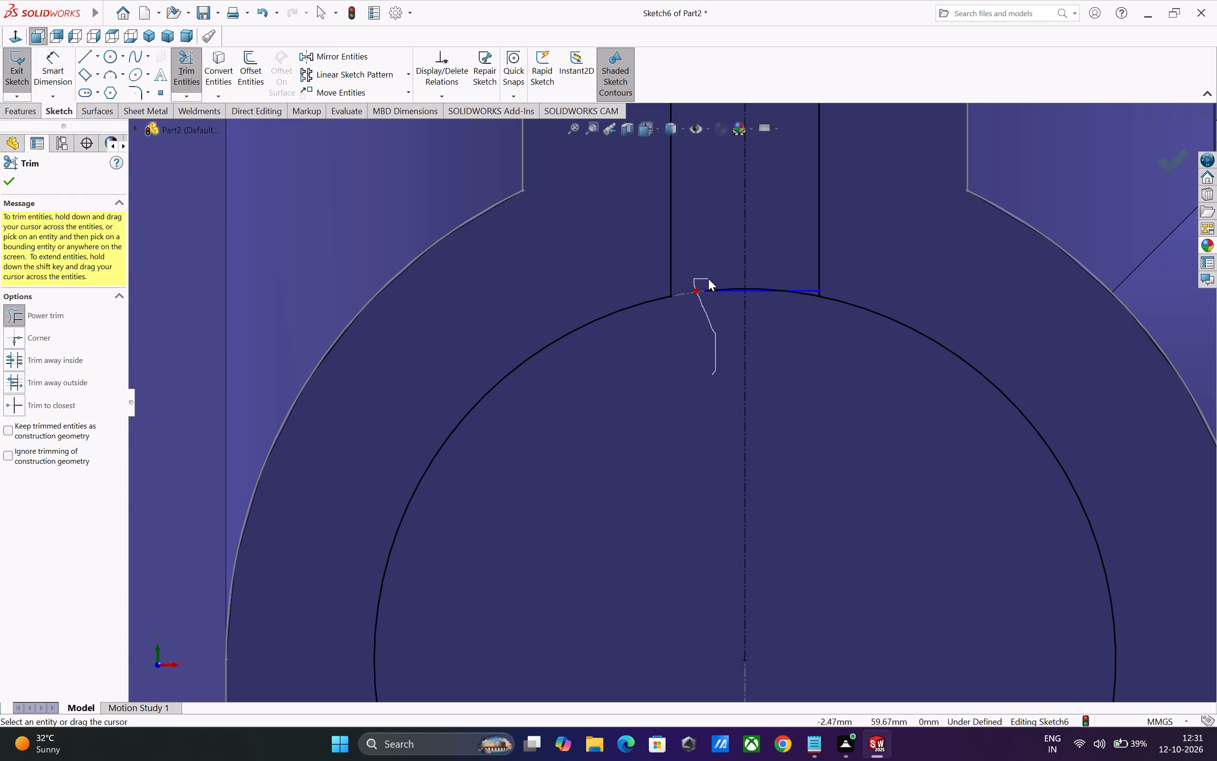
left_click_drag(708, 279, 799, 308)
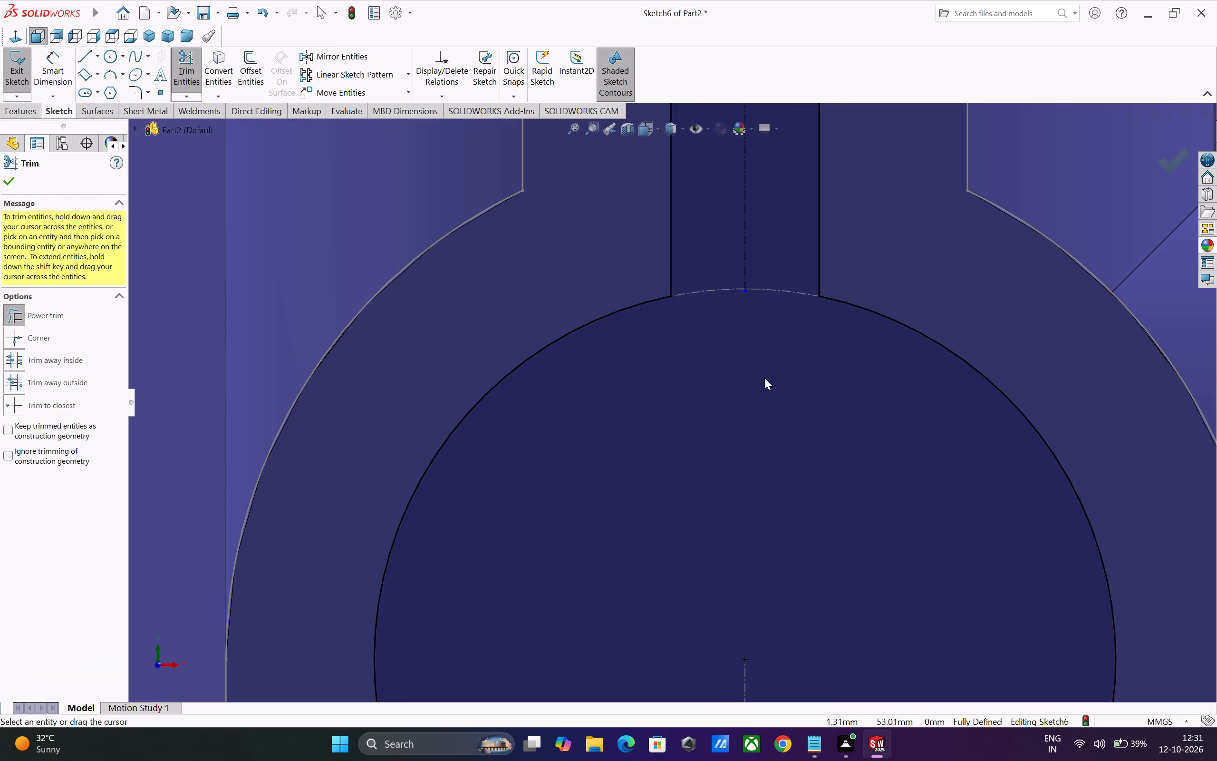
scroll(764, 378, "up", 6)
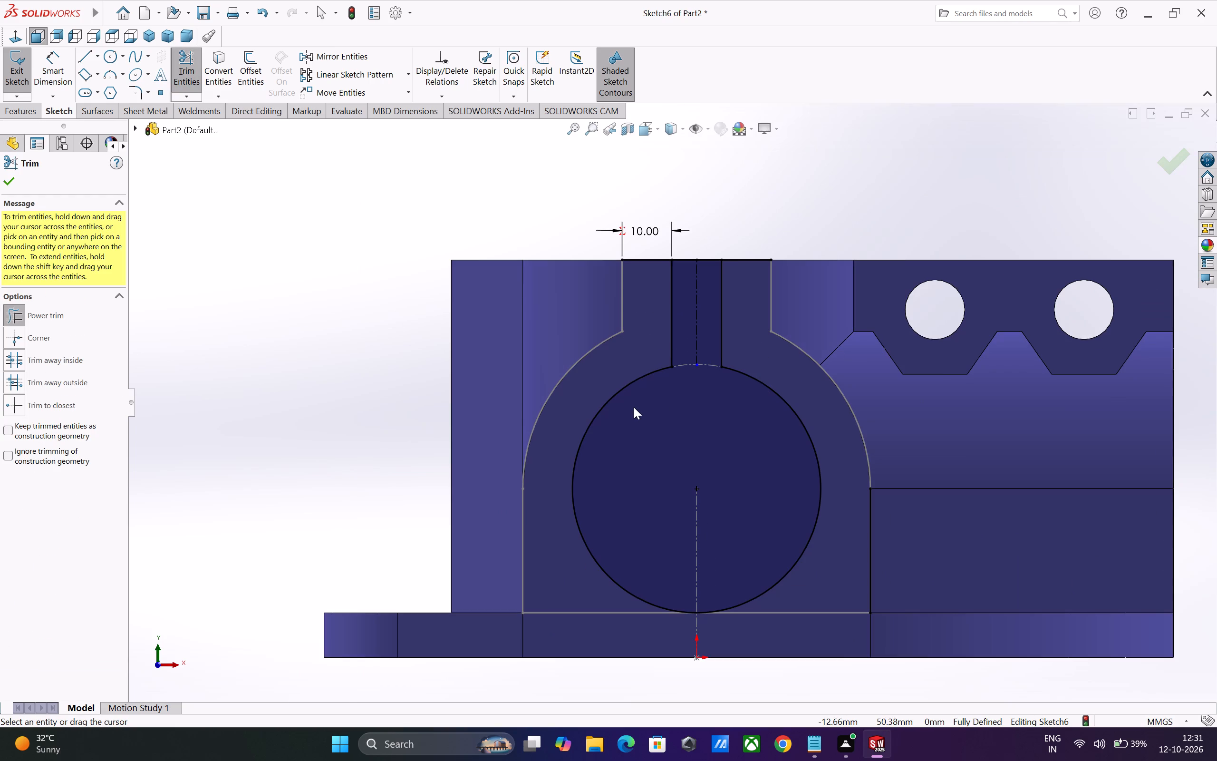
key("Escape")
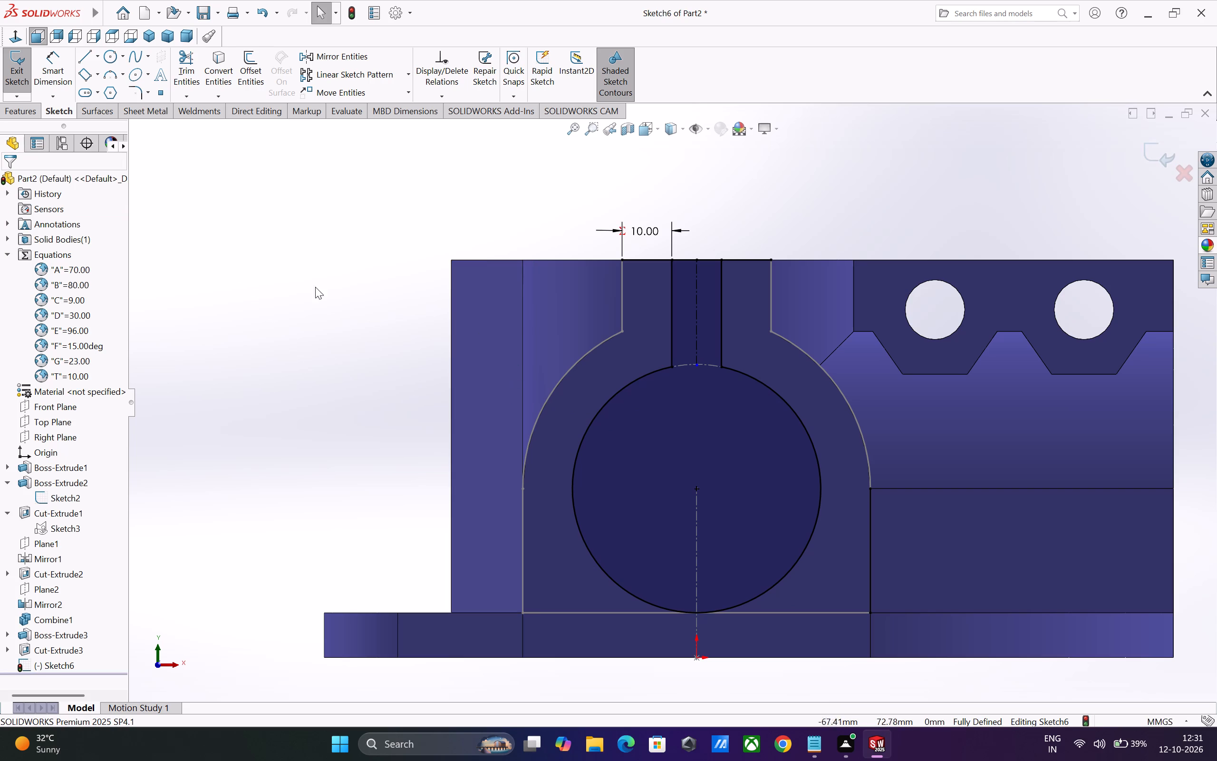
Extrude-cut the keyhole region of the circle and slot through the front arm with the Up To Next end condition.
left_click(28, 120)
left_click(29, 107)
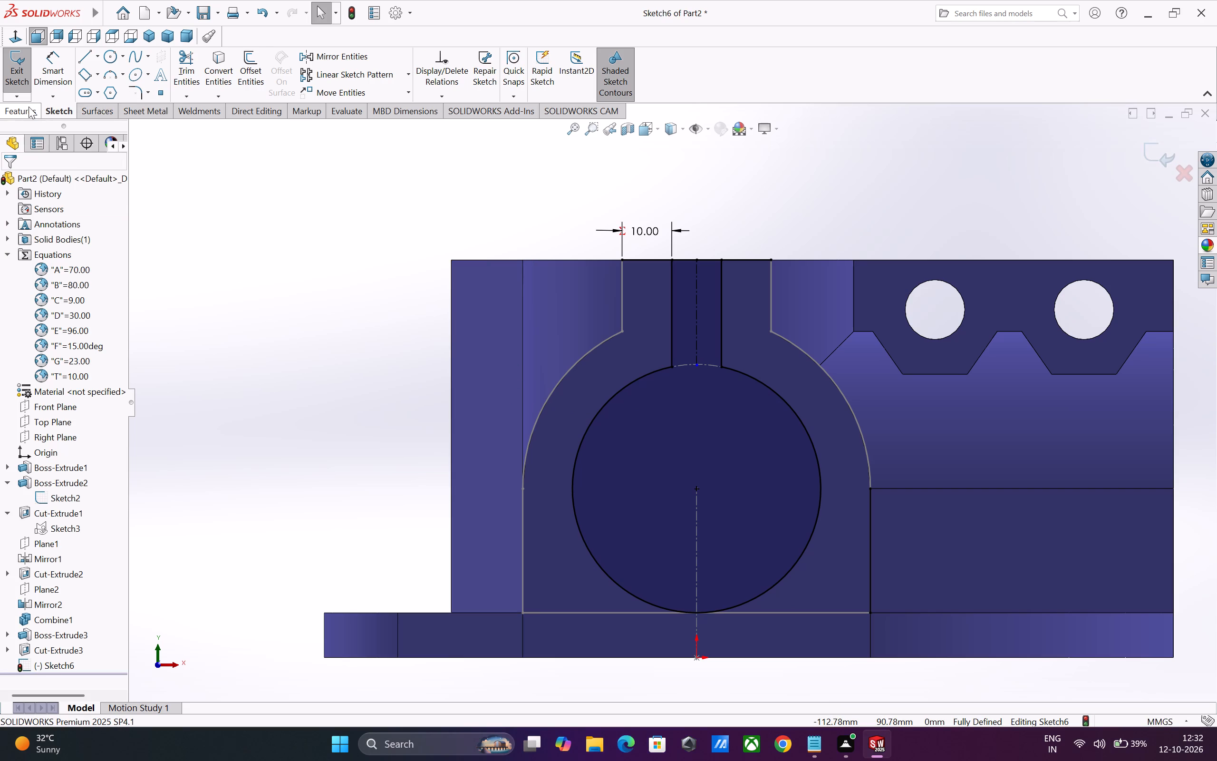
left_click(198, 66)
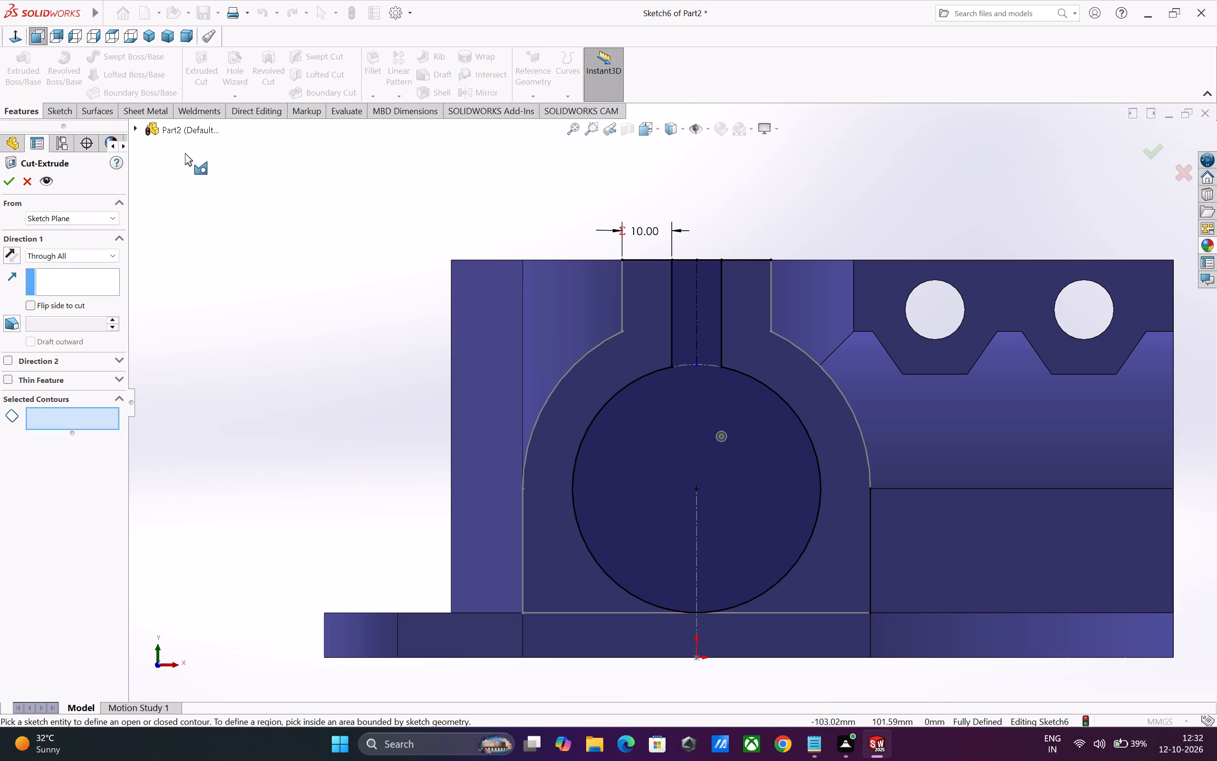
left_click(84, 256)
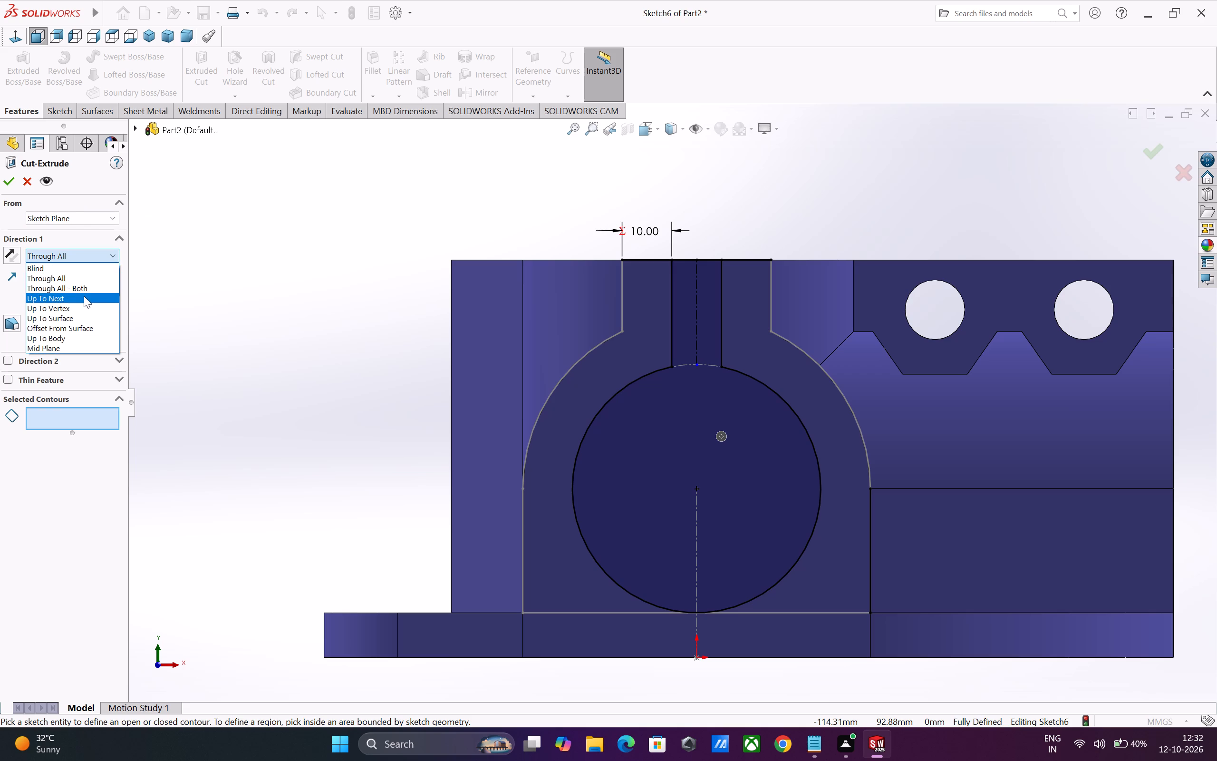
left_click(84, 296)
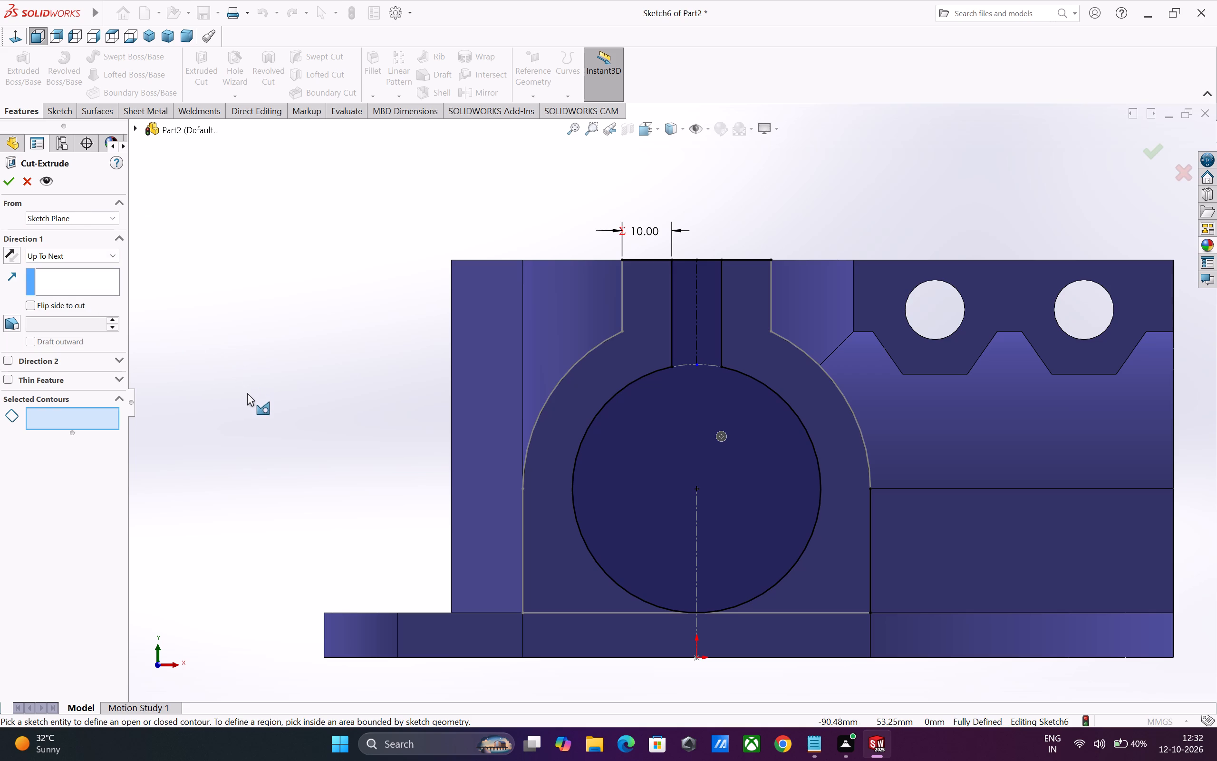
middle_click_drag(248, 393, 303, 553)
scroll(353, 474, "up", 3)
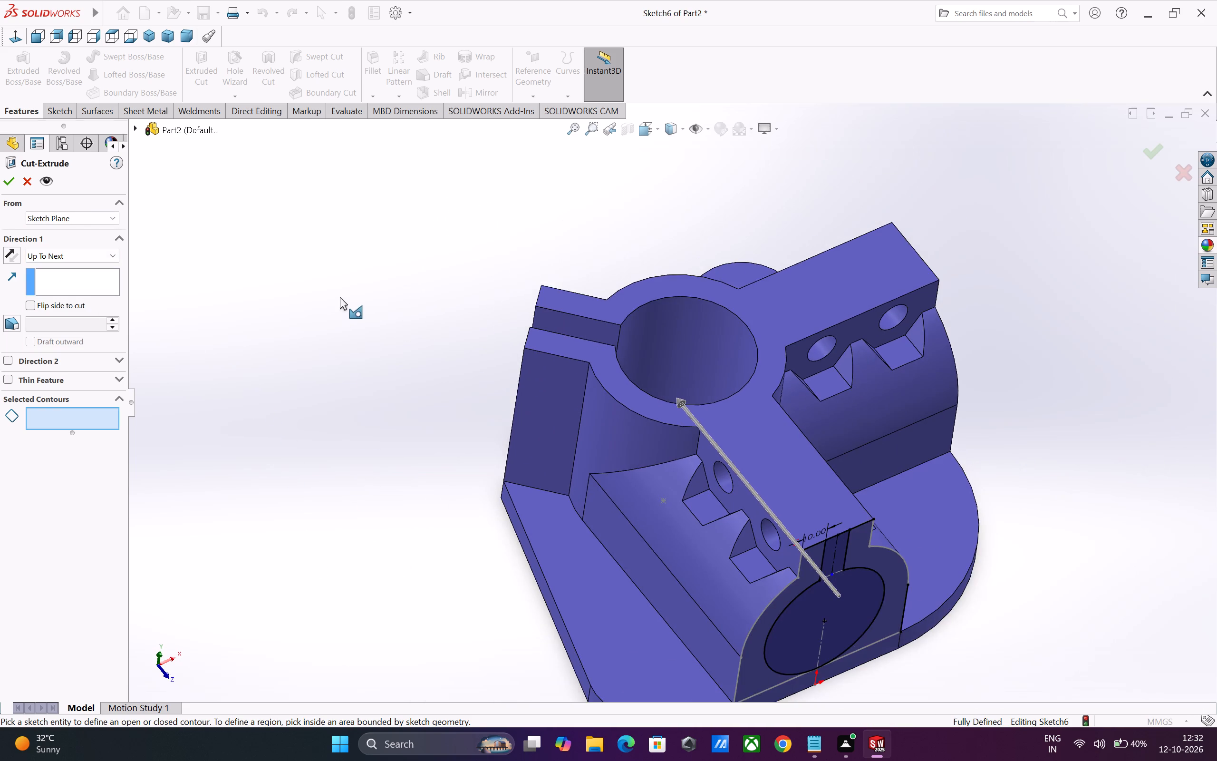
middle_click_drag(338, 298, 354, 453)
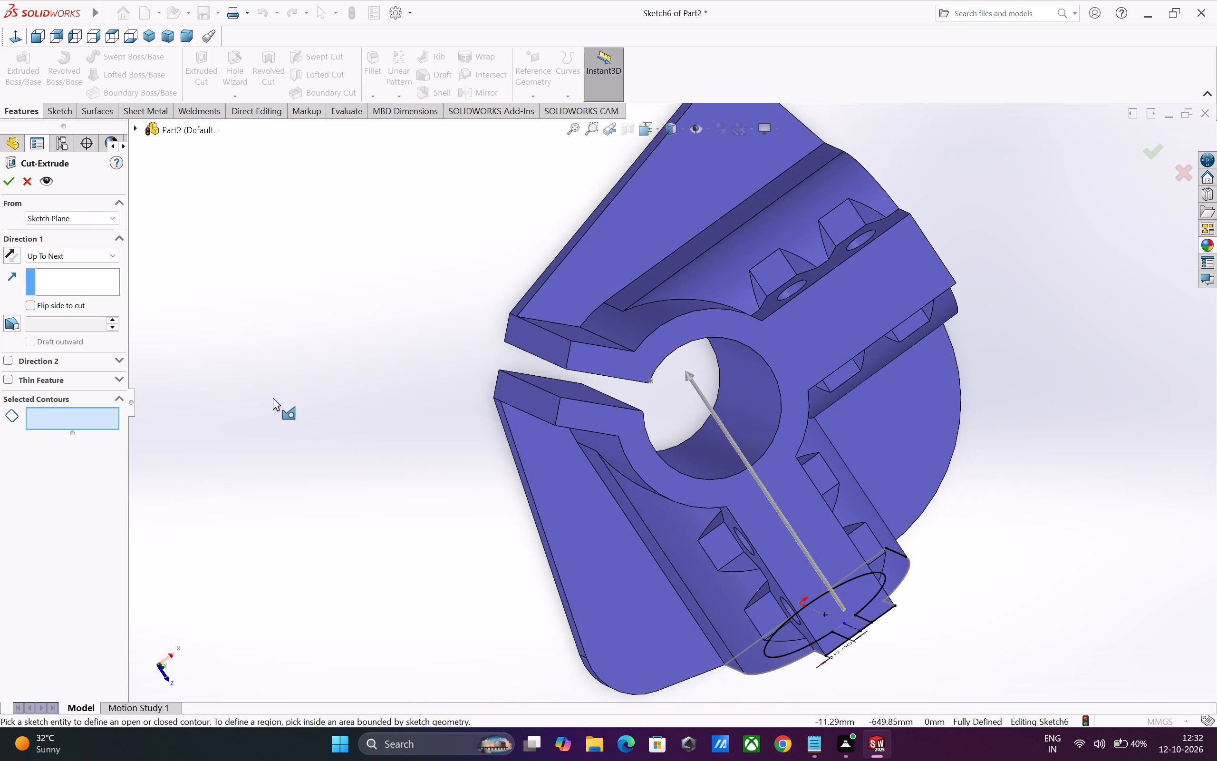
middle_click_drag(314, 415, 274, 433)
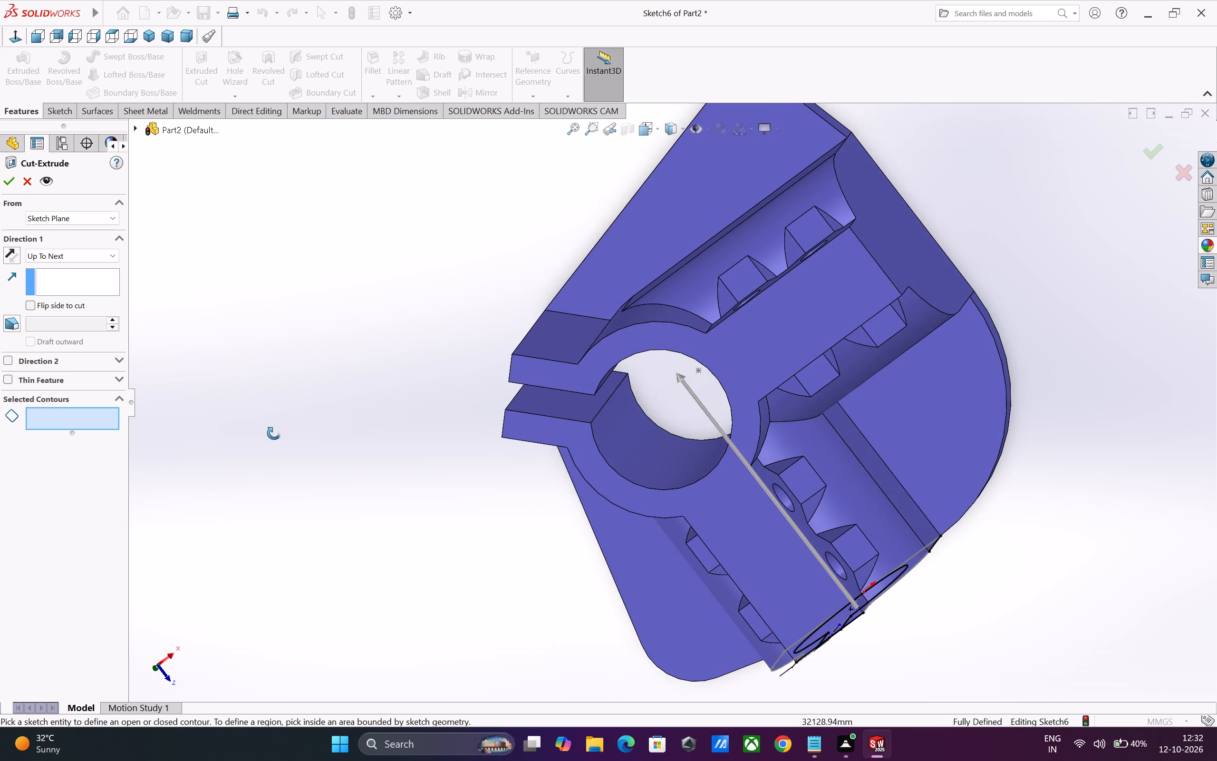
middle_click_drag(274, 433, 264, 439)
middle_click_drag(264, 441, 220, 234)
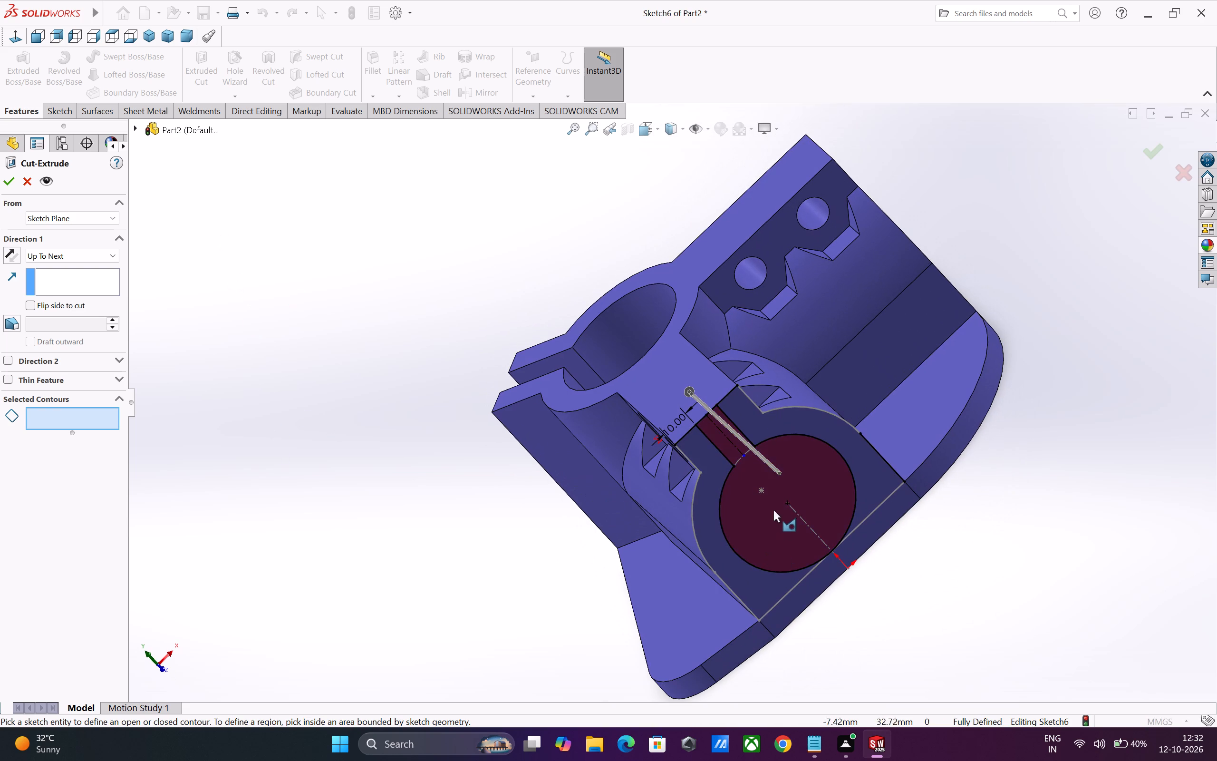
left_click(773, 506)
middle_click_drag(580, 522, 656, 527)
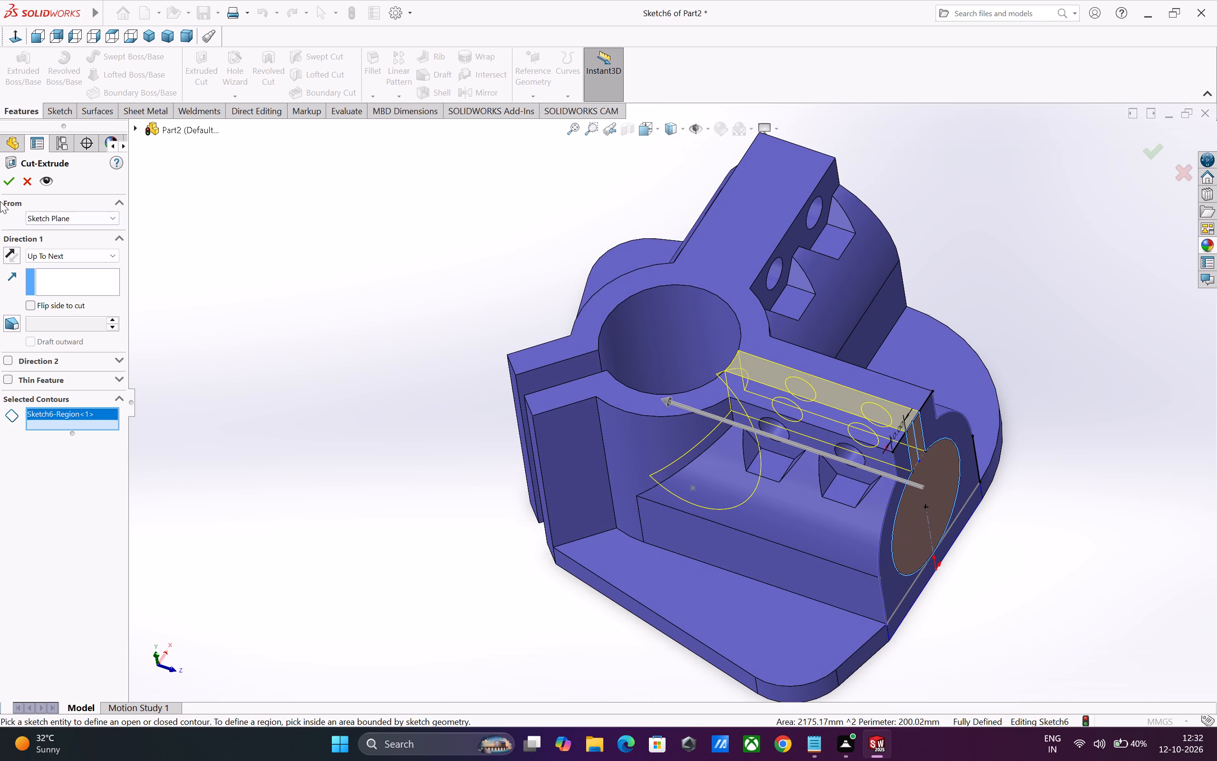
left_click(9, 189)
left_click(343, 426)
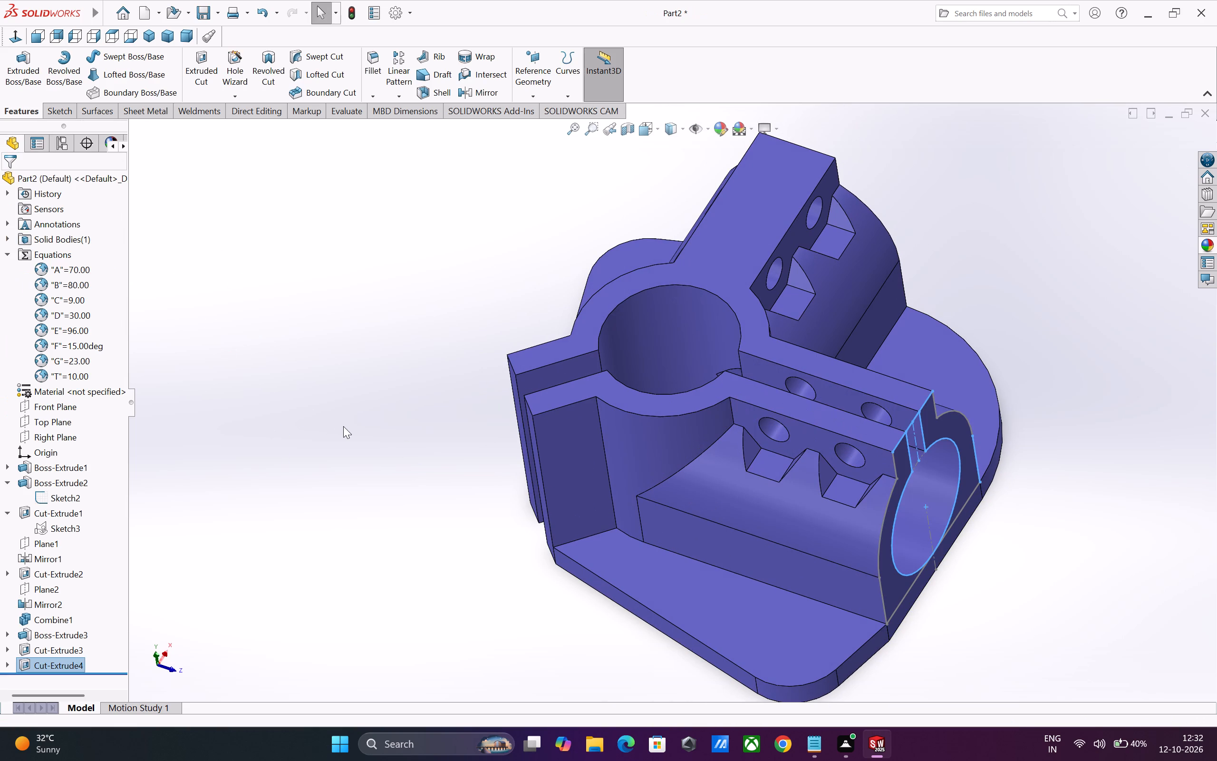
Hide Sketch2, the profile sketch of Boss-Extrude2, so its outline no longer overlays the front arm.
middle_click_drag(405, 474, 334, 514)
left_click(334, 514)
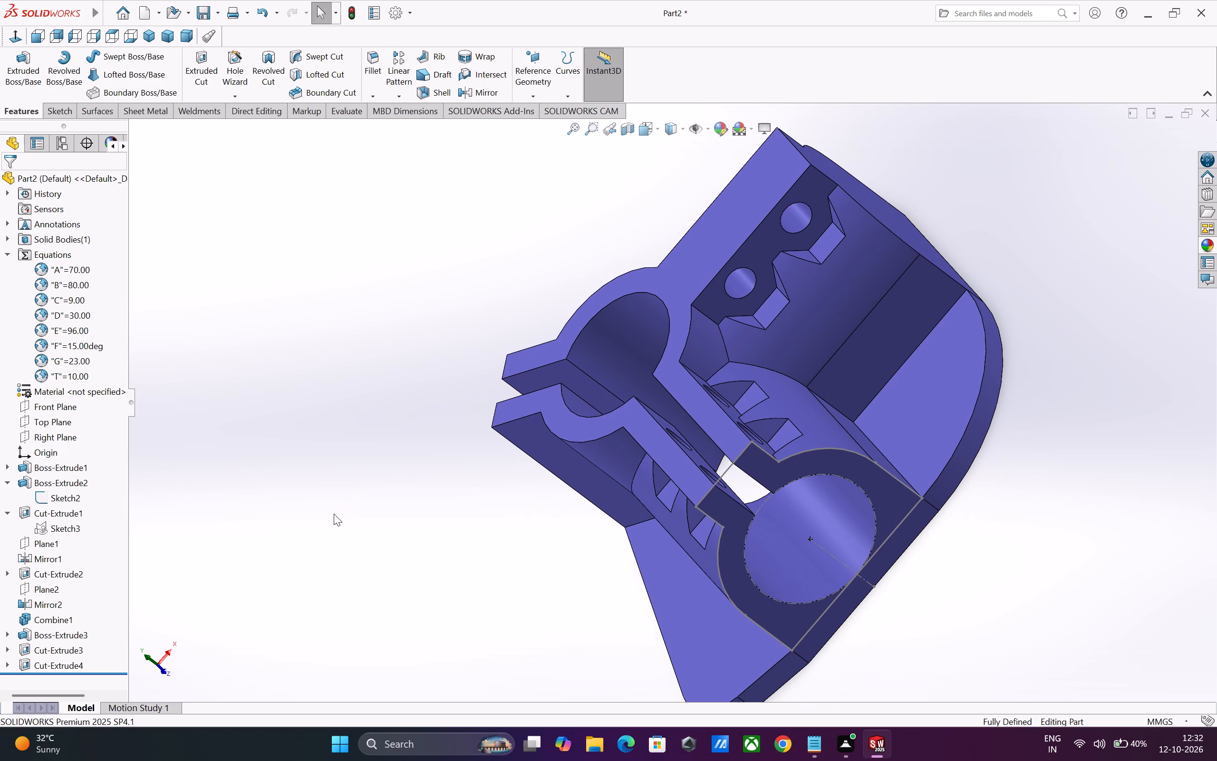
scroll(384, 599, "up", 1)
middle_click_drag(384, 599, 357, 585)
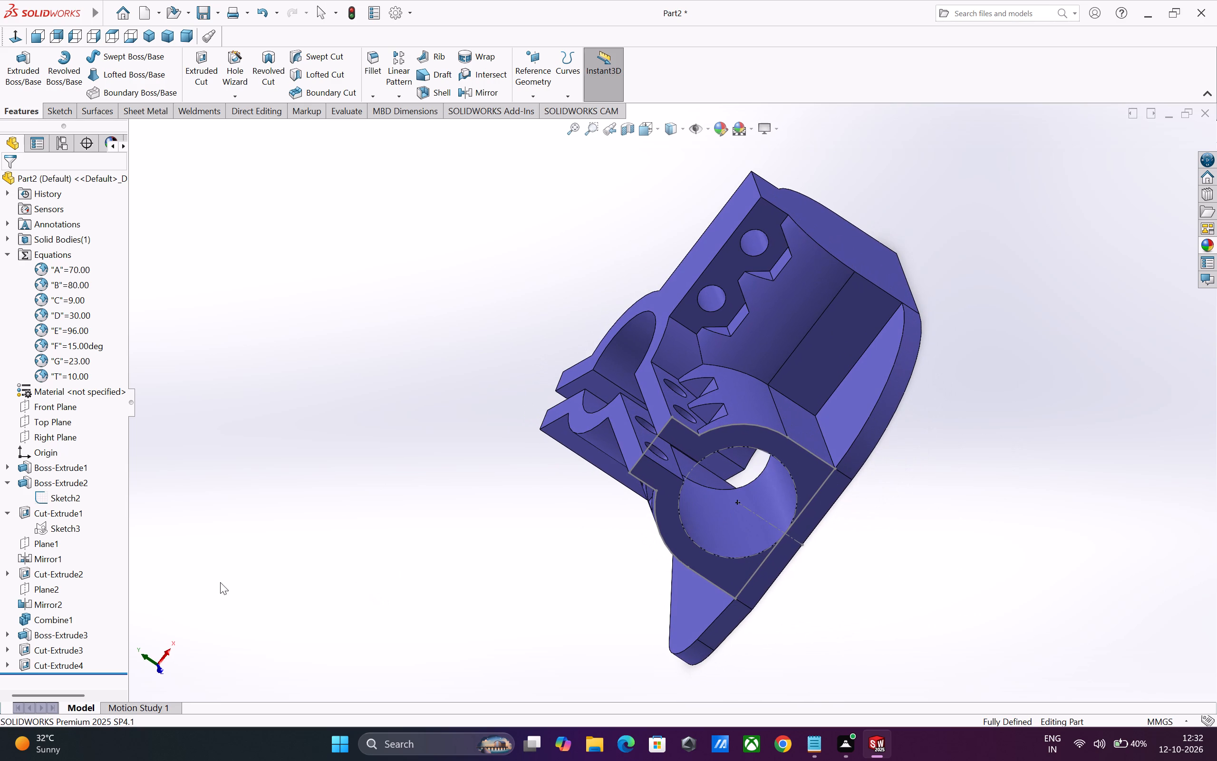
left_click(76, 498)
left_click(95, 480)
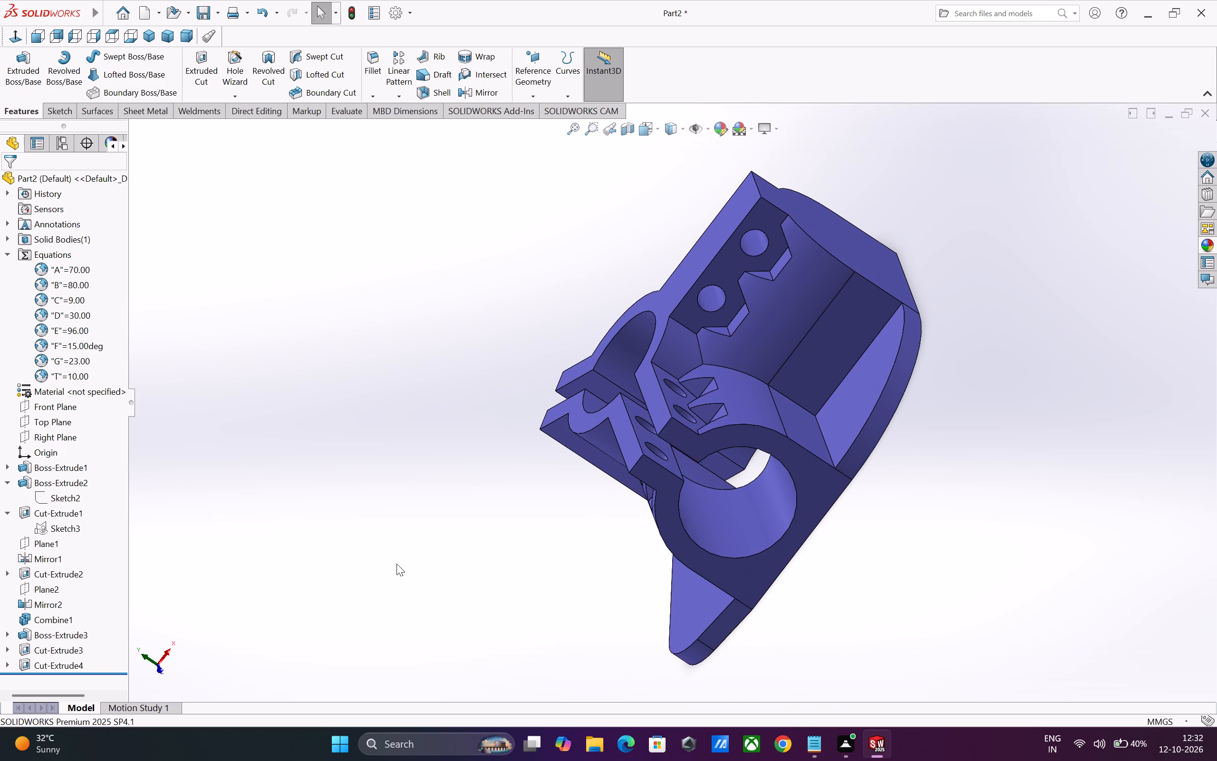
left_click(397, 564)
Mirror the keyhole cut Cut-Extrude4 about Plane2 onto the other arm.
middle_click_drag(397, 564, 411, 558)
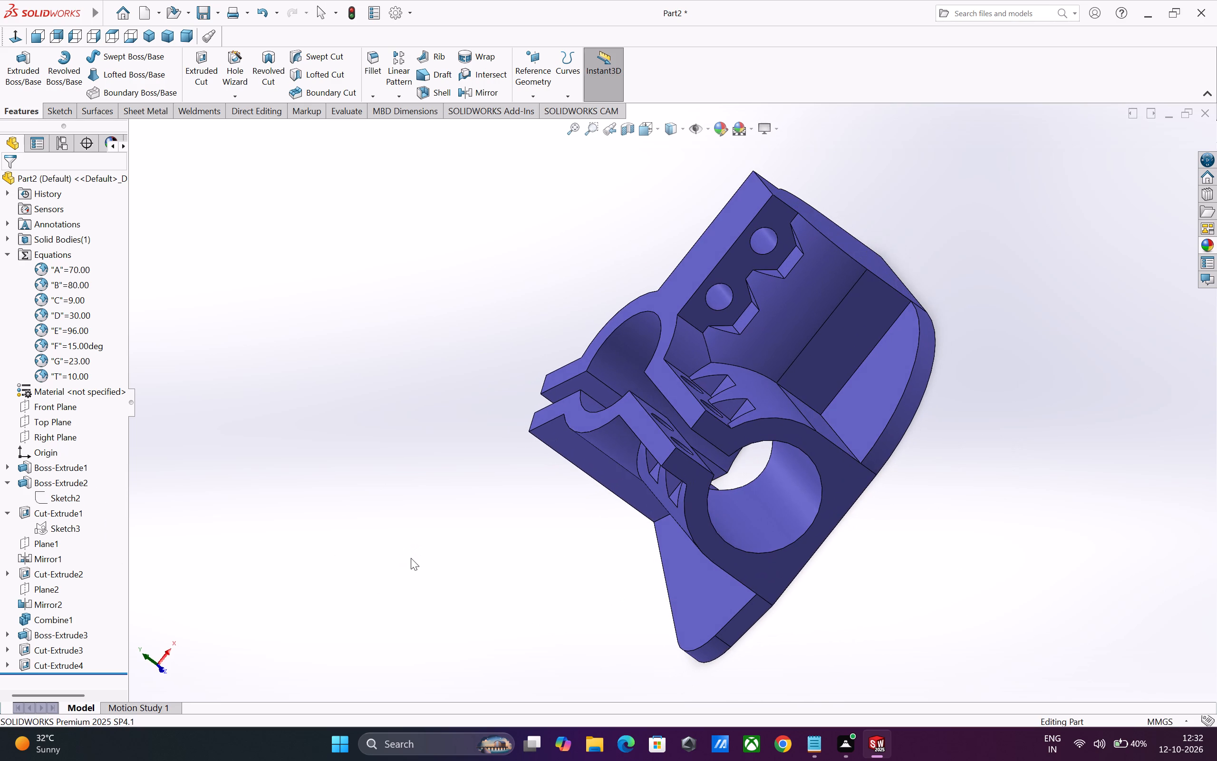
scroll(599, 580, "up", 3)
scroll(865, 523, "down", 1)
scroll(797, 402, "down", 2)
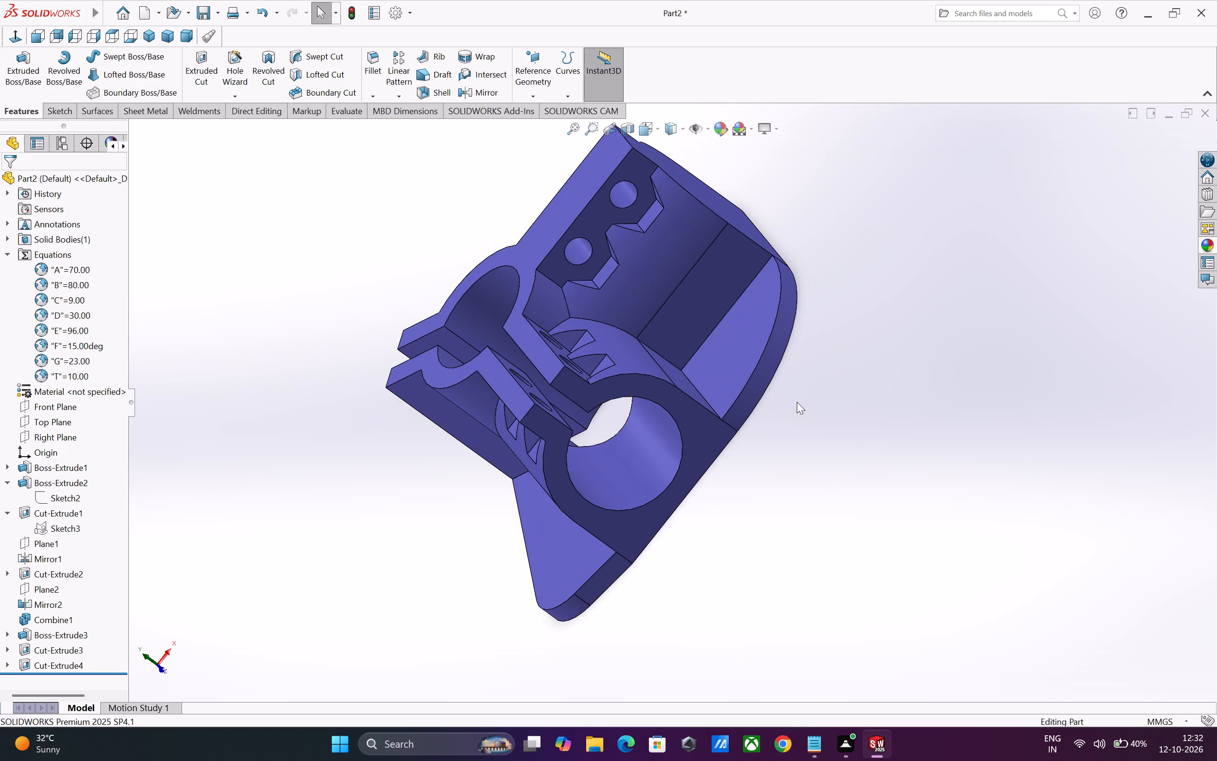
scroll(802, 407, "down", 1)
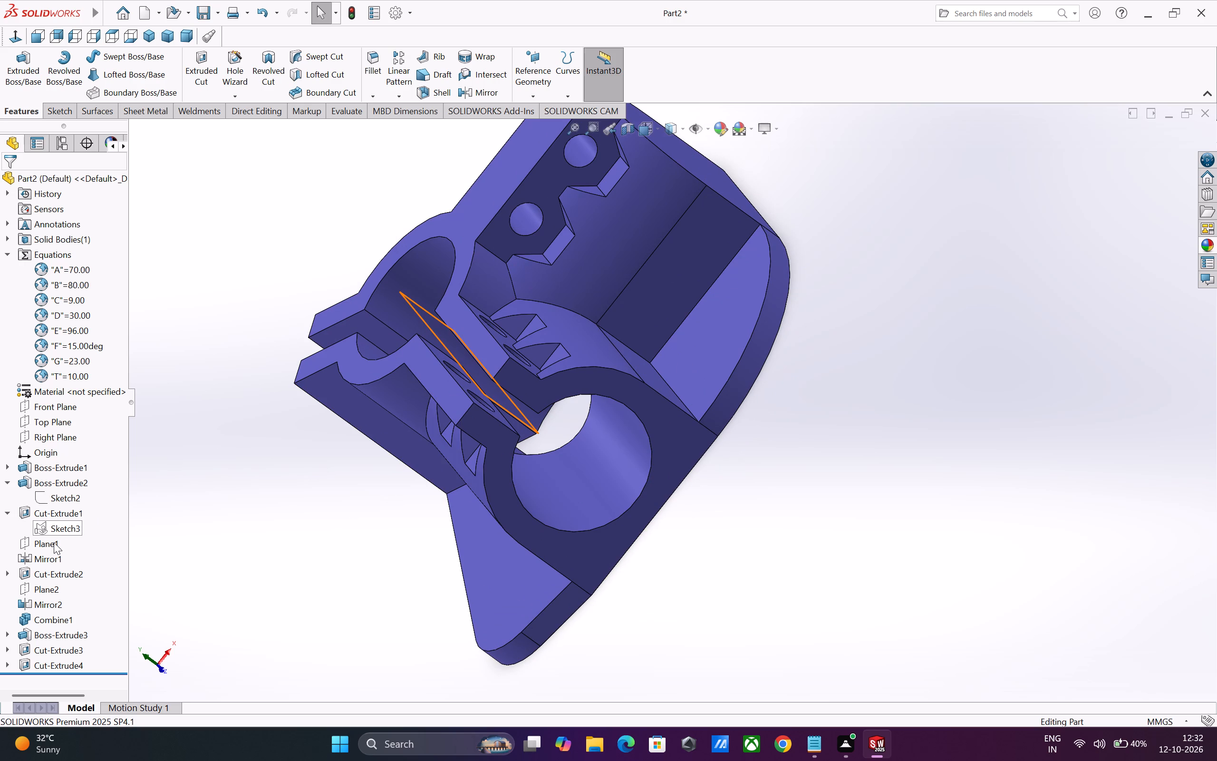
left_click(55, 589)
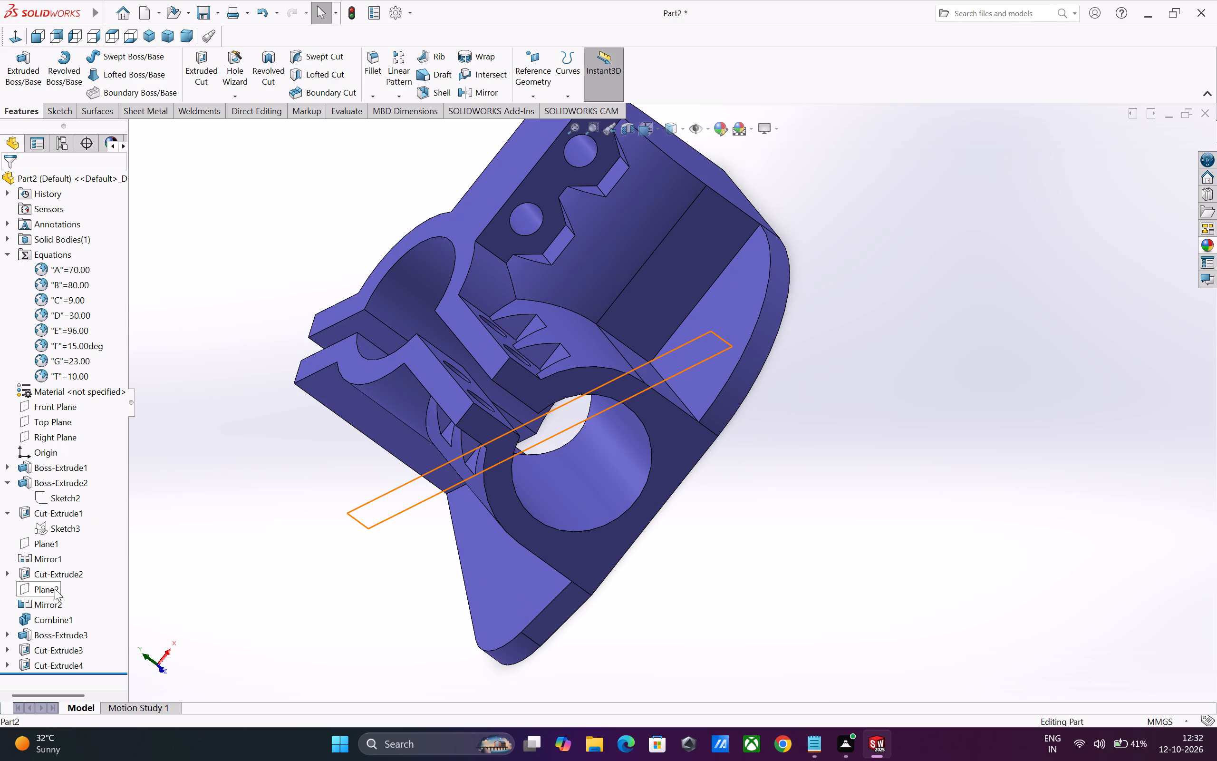
left_click(477, 88)
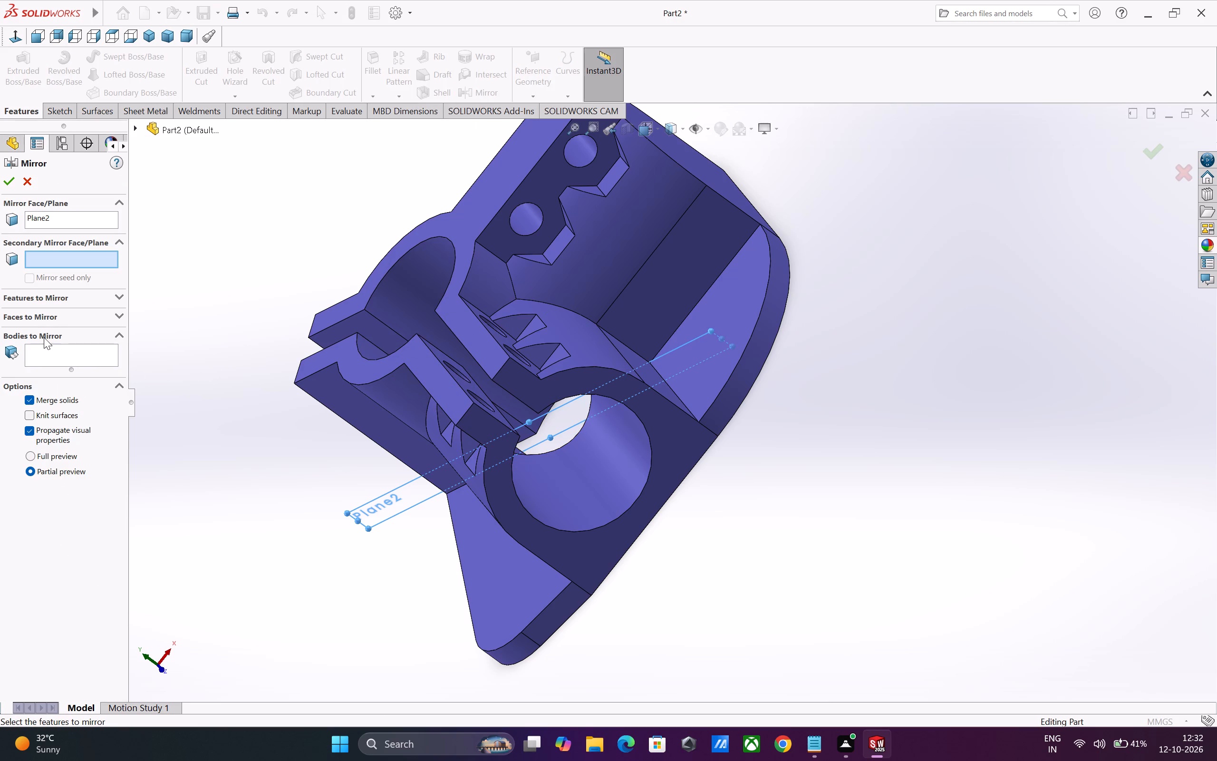
left_click(55, 300)
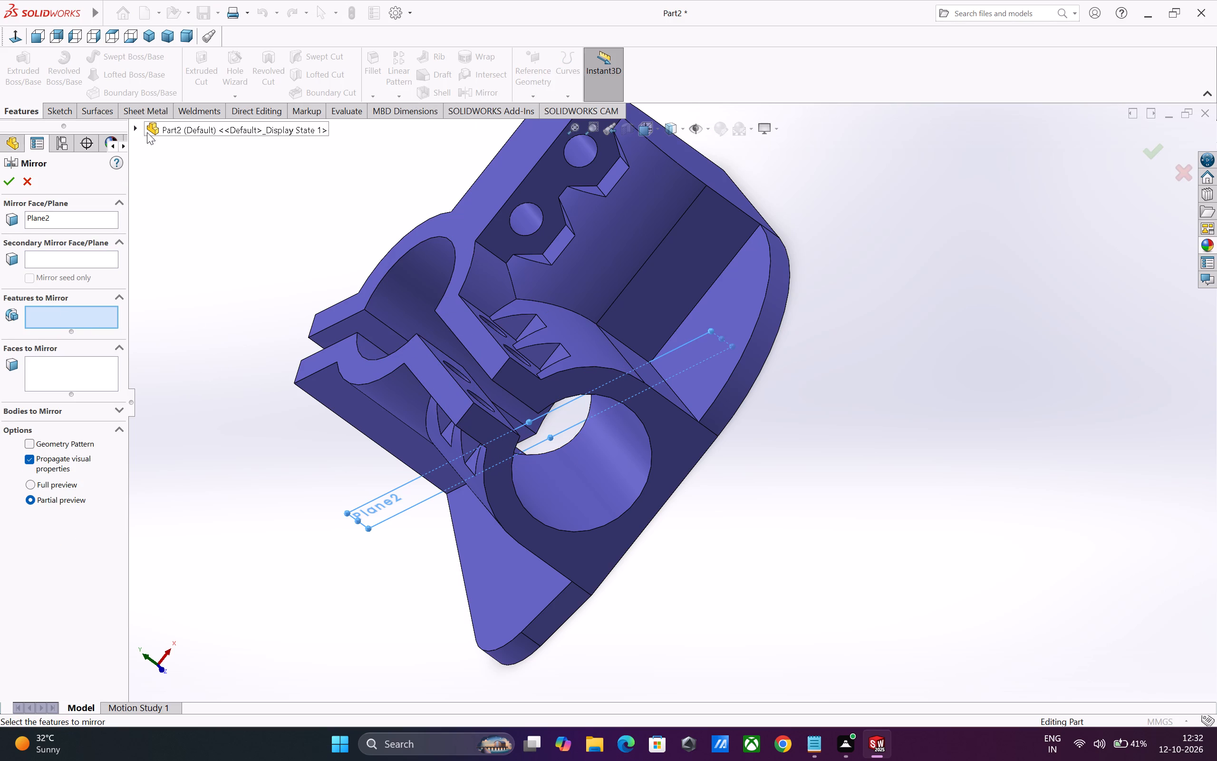
left_click(613, 467)
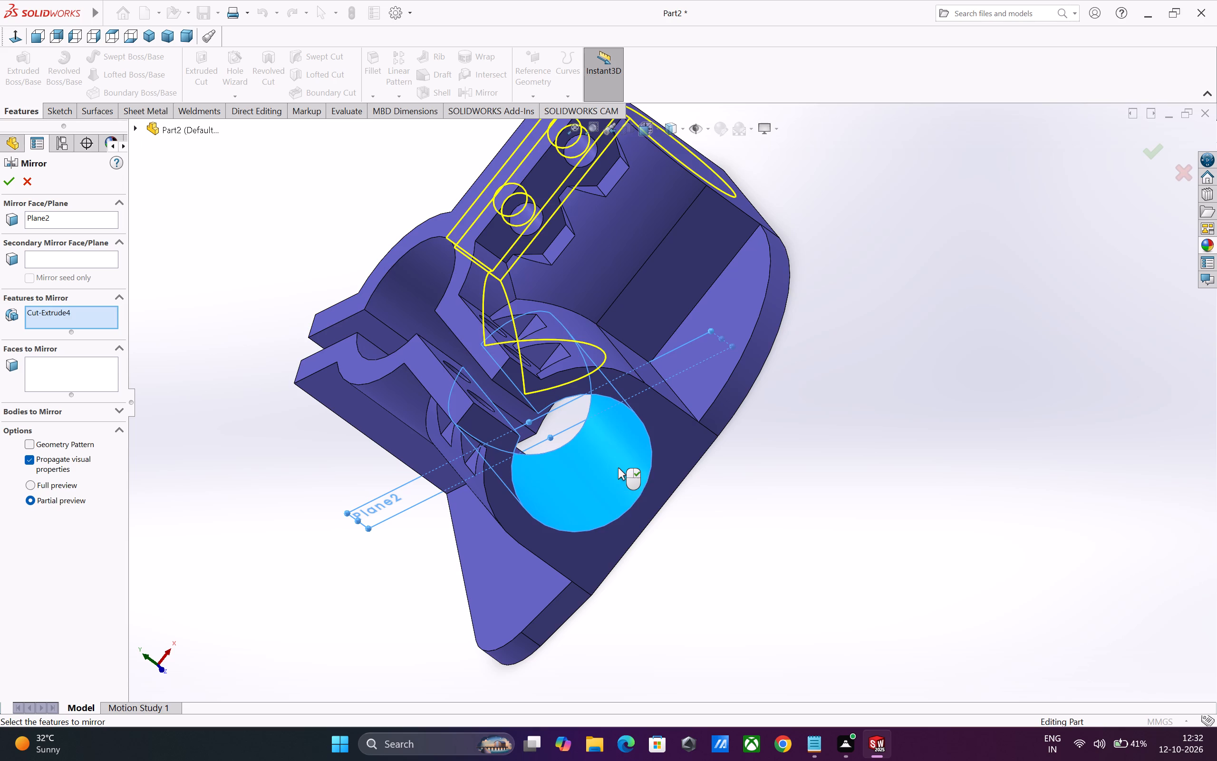
left_click(9, 183)
Examine the mirrored keyhole bore, both arms, the corner boss and the base plate from several sides.
middle_click_drag(893, 393, 867, 465)
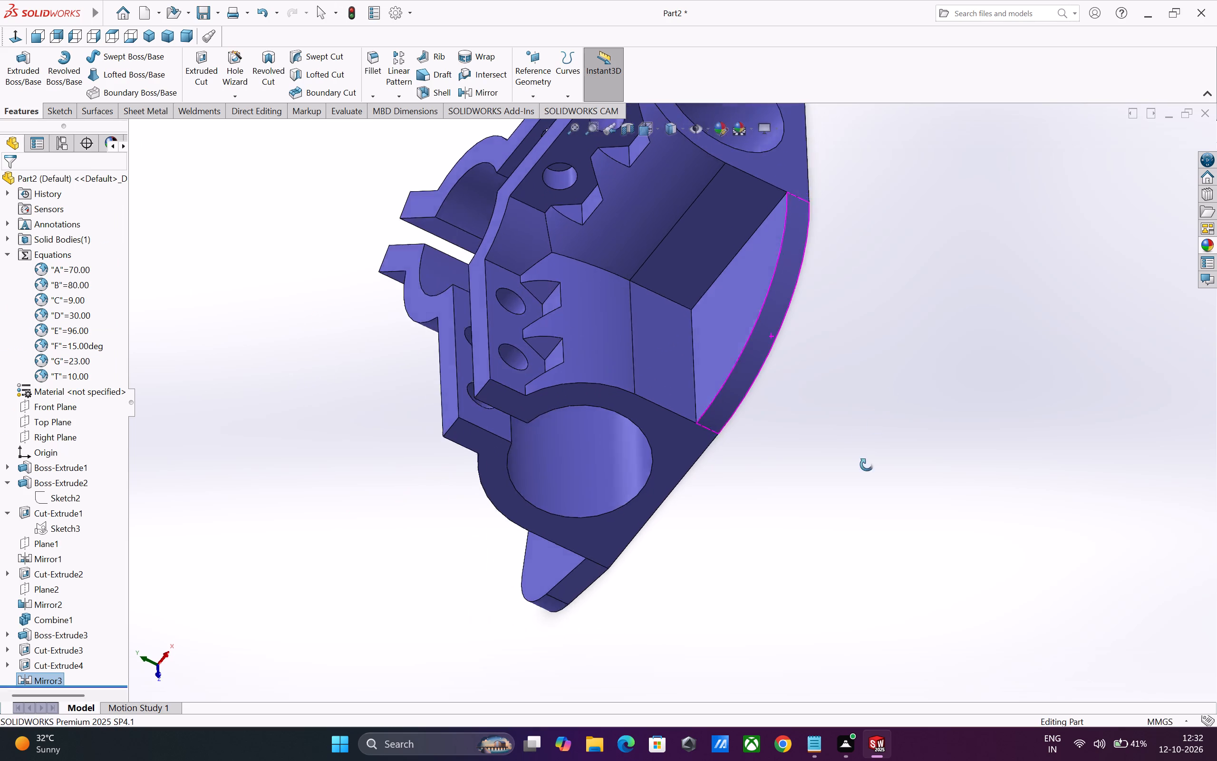
middle_click_drag(867, 465, 864, 473)
scroll(864, 475, "up", 5)
scroll(710, 276, "down", 5)
middle_click_drag(820, 380, 818, 476)
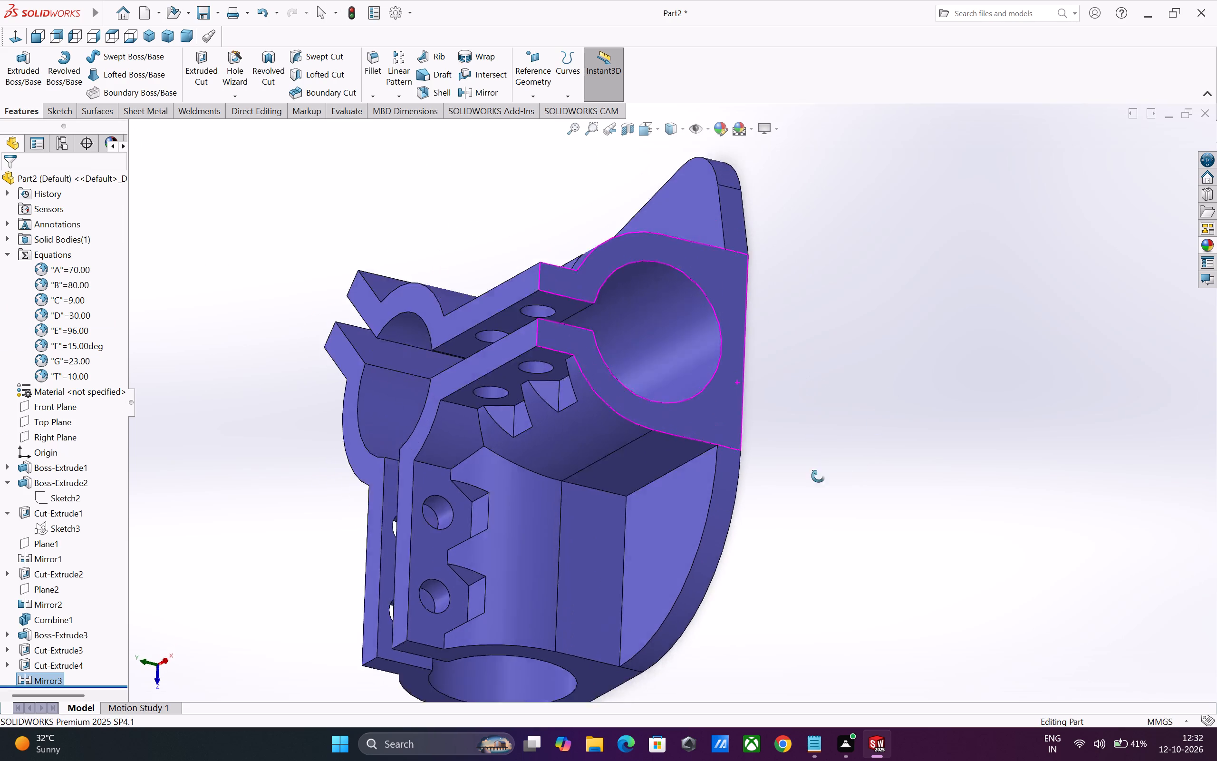
middle_click_drag(818, 476, 959, 512)
middle_click_drag(950, 489, 931, 468)
scroll(763, 489, "up", 2)
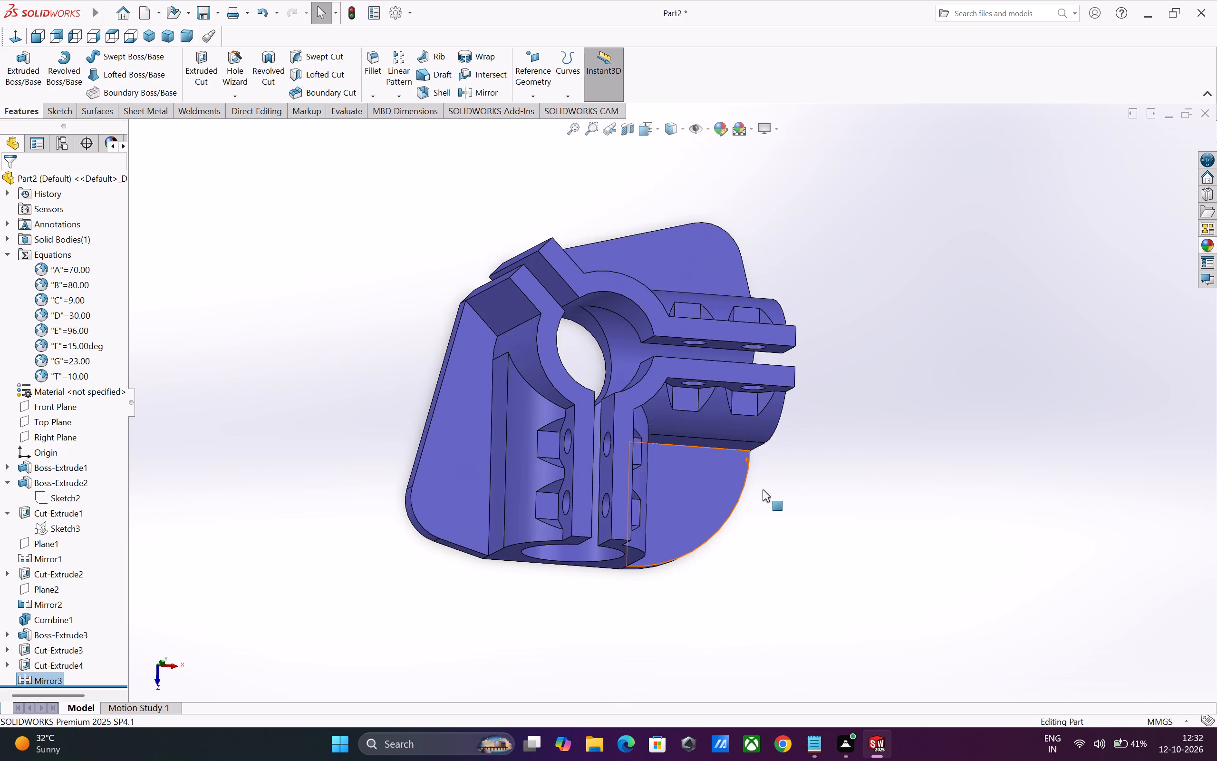
scroll(763, 489, "up", 2)
middle_click_drag(846, 503, 723, 549)
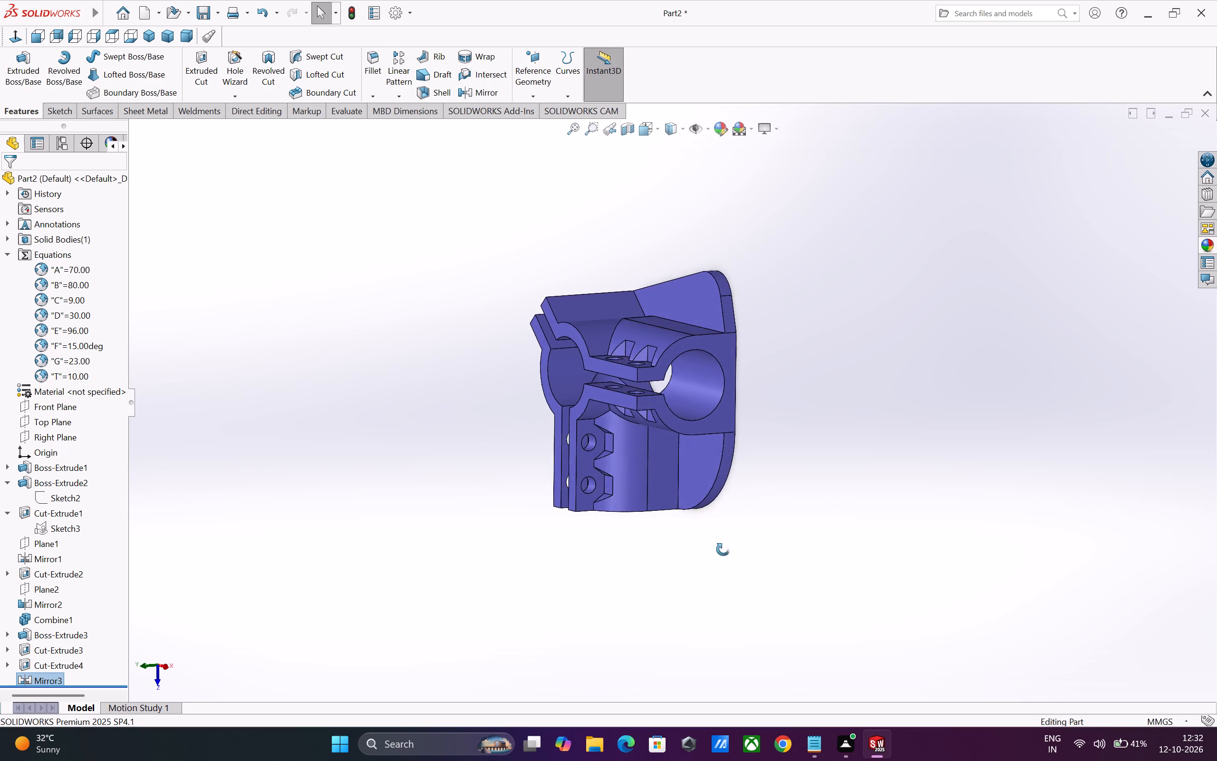
middle_click_drag(723, 549, 776, 380)
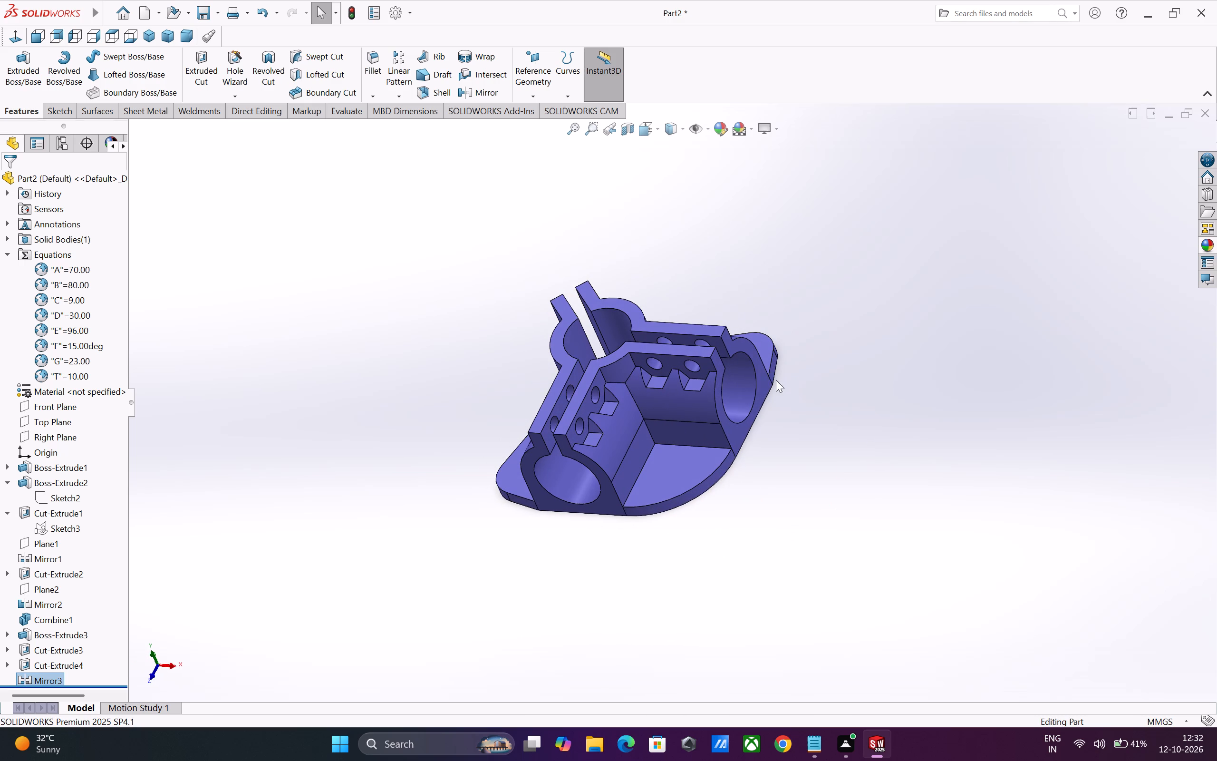
scroll(696, 501, "down", 2)
scroll(696, 501, "up", 1)
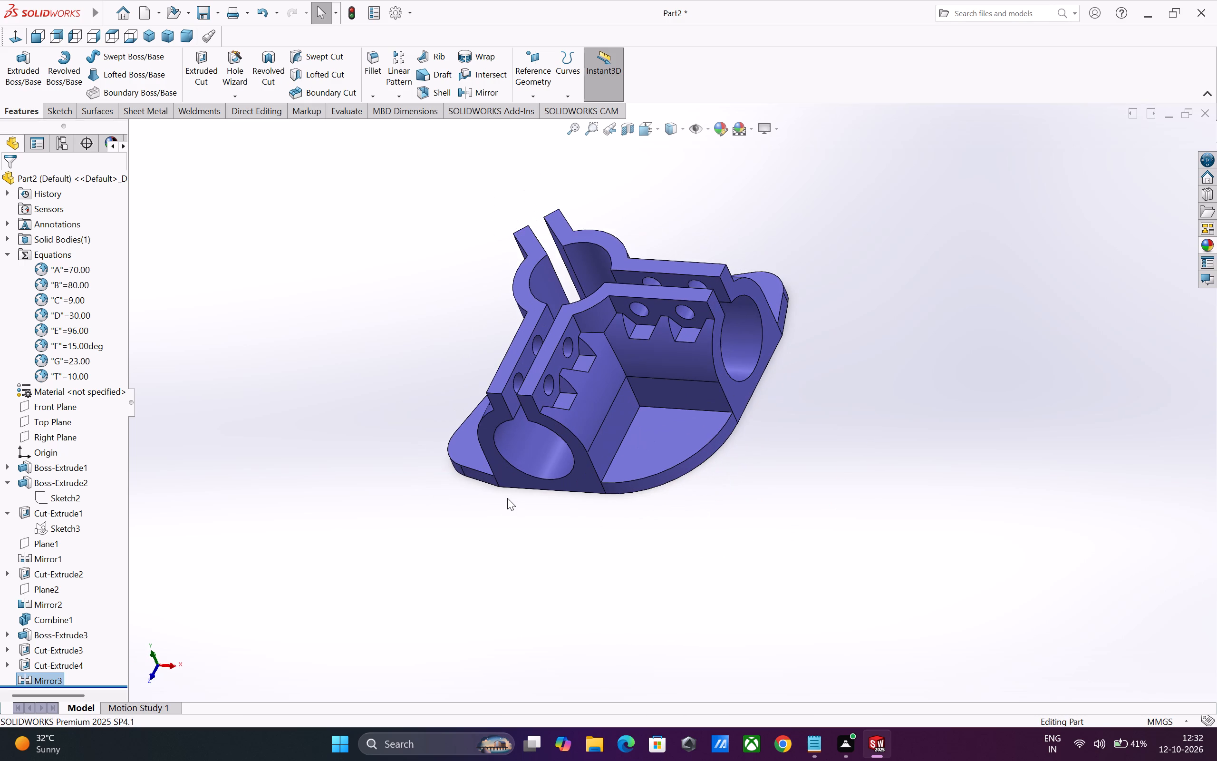
middle_click_drag(511, 497, 536, 507)
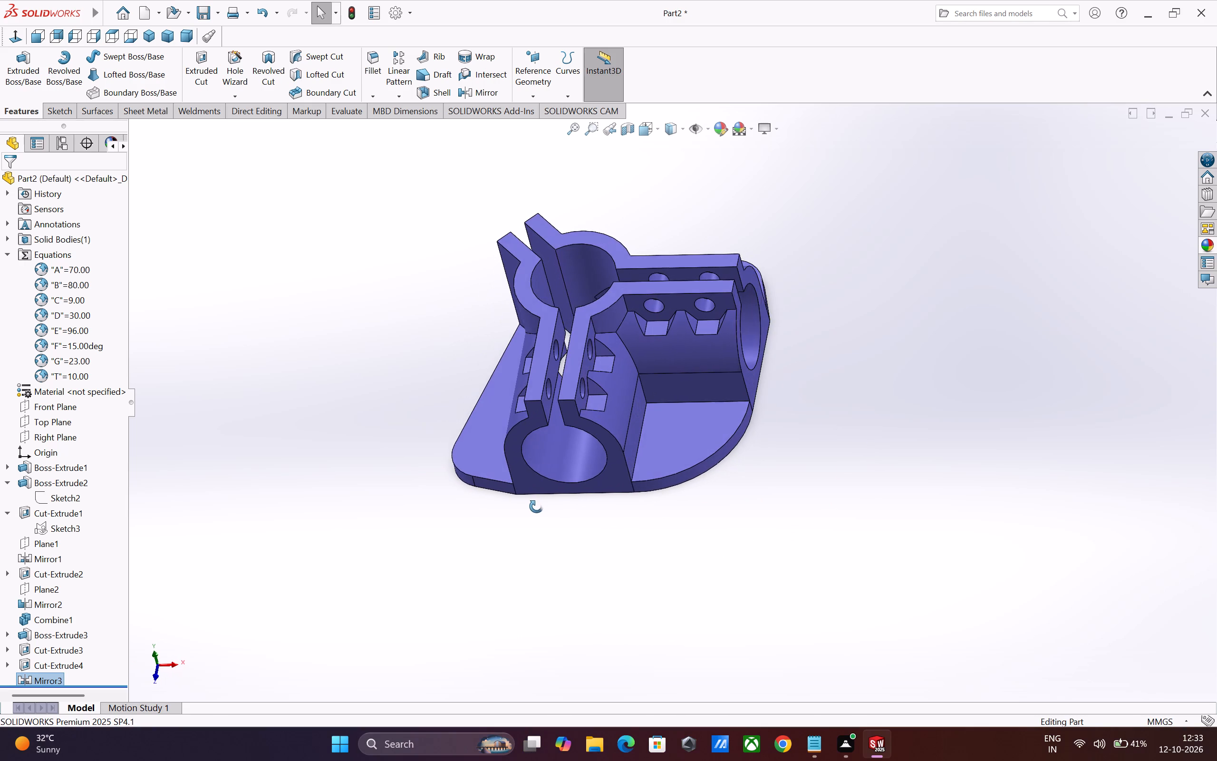
middle_click_drag(536, 507, 533, 508)
scroll(588, 468, "up", 2)
scroll(621, 325, "down", 2)
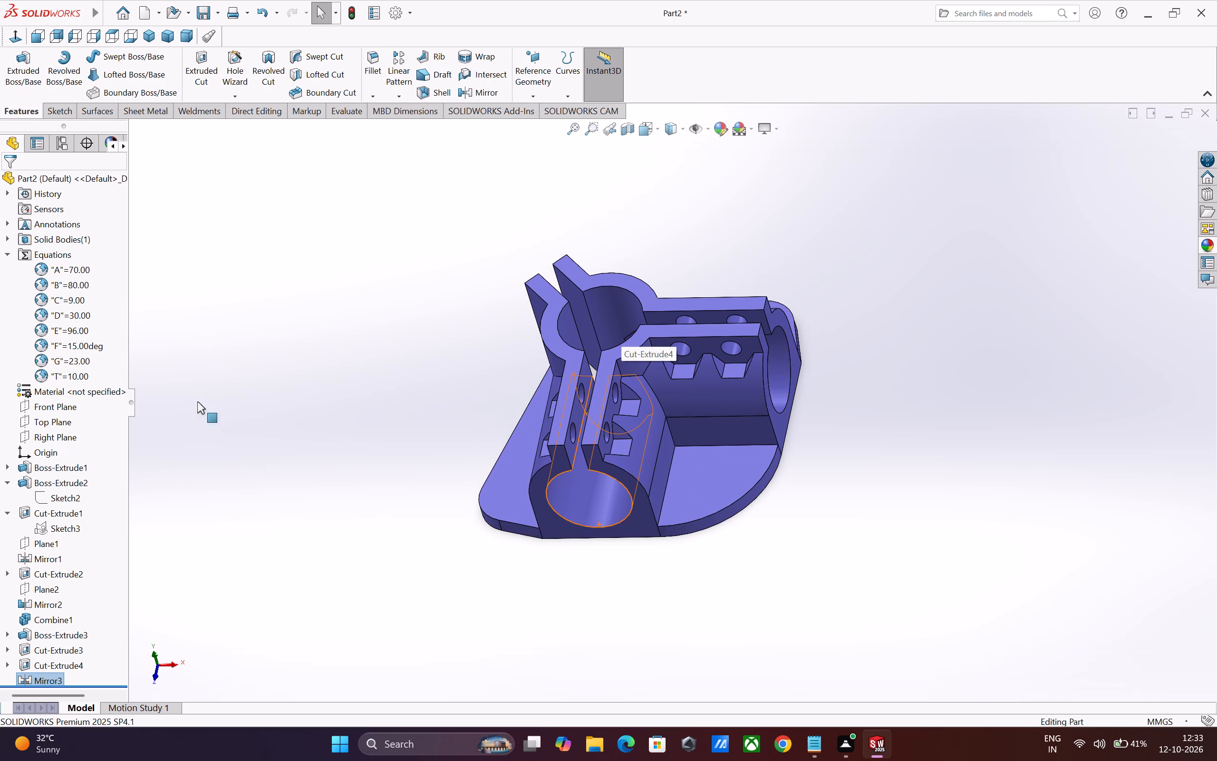
middle_click_drag(374, 462, 451, 524)
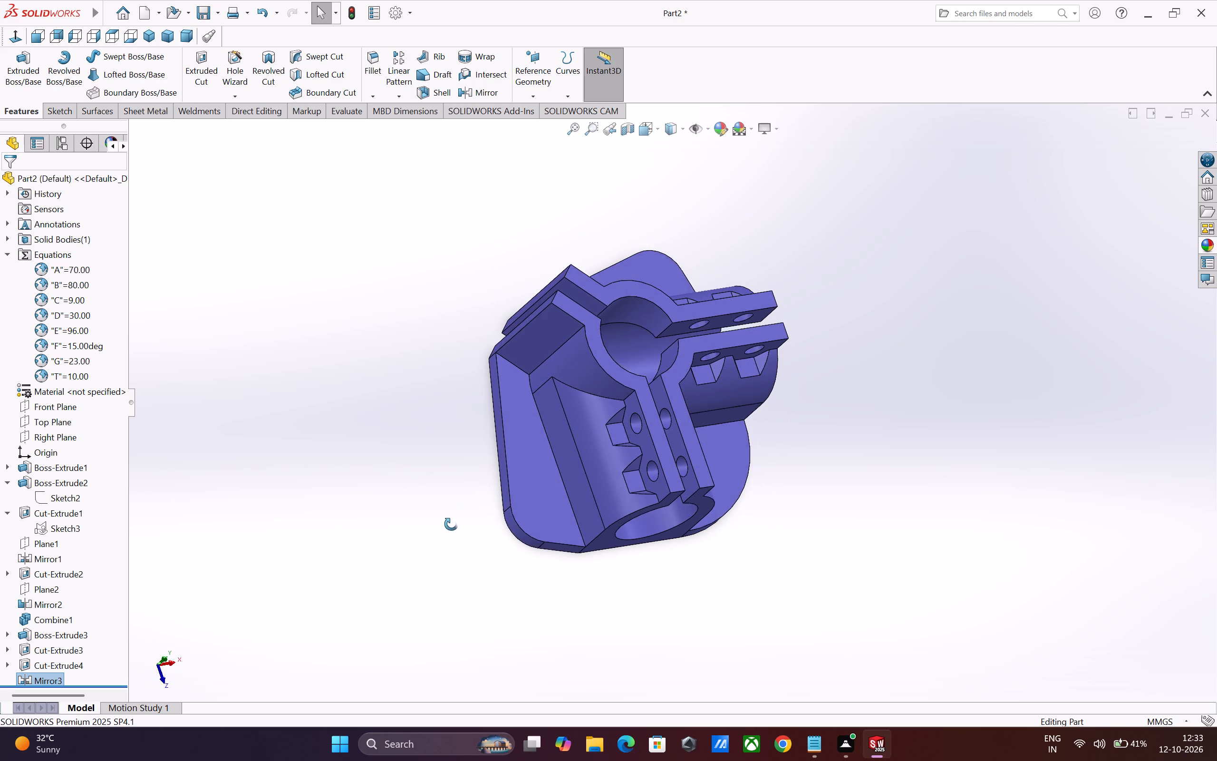
middle_click_drag(451, 524, 459, 537)
scroll(610, 531, "down", 1)
middle_click_drag(683, 561, 664, 571)
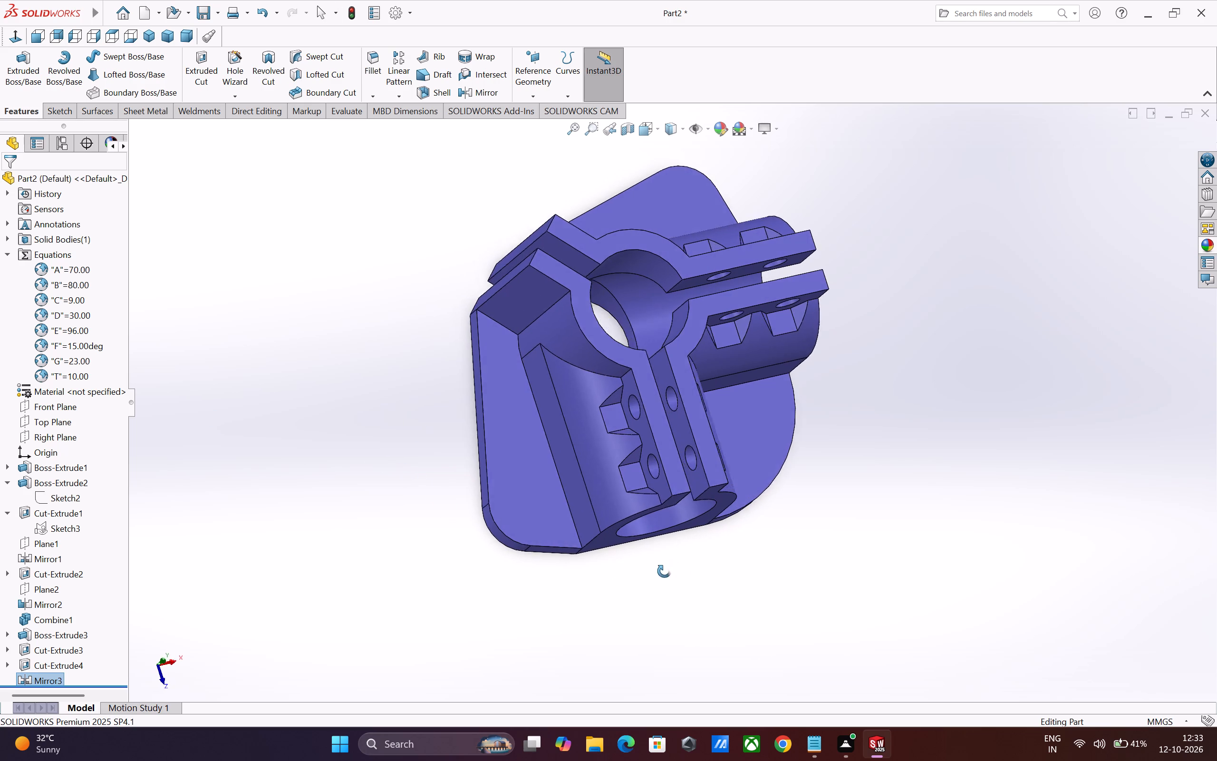
middle_click_drag(664, 571, 638, 584)
scroll(638, 582, "up", 2)
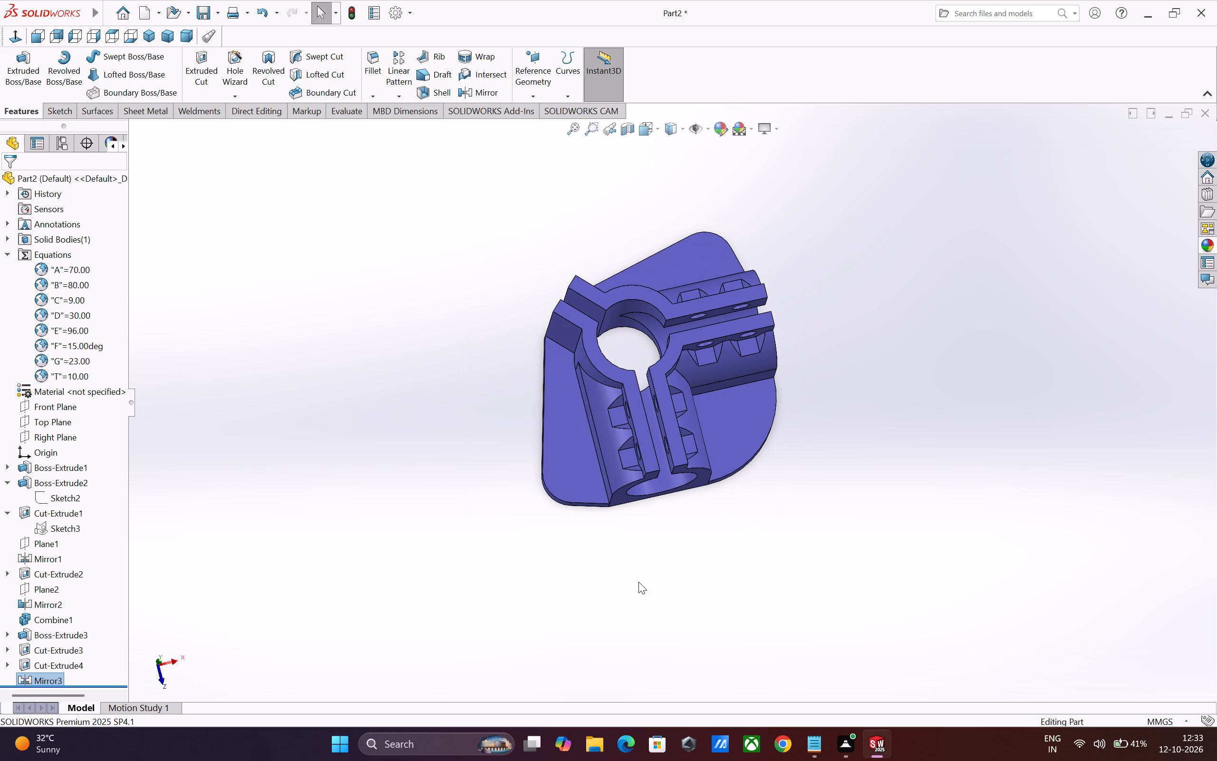
scroll(600, 528, "up", 2)
scroll(748, 468, "down", 1)
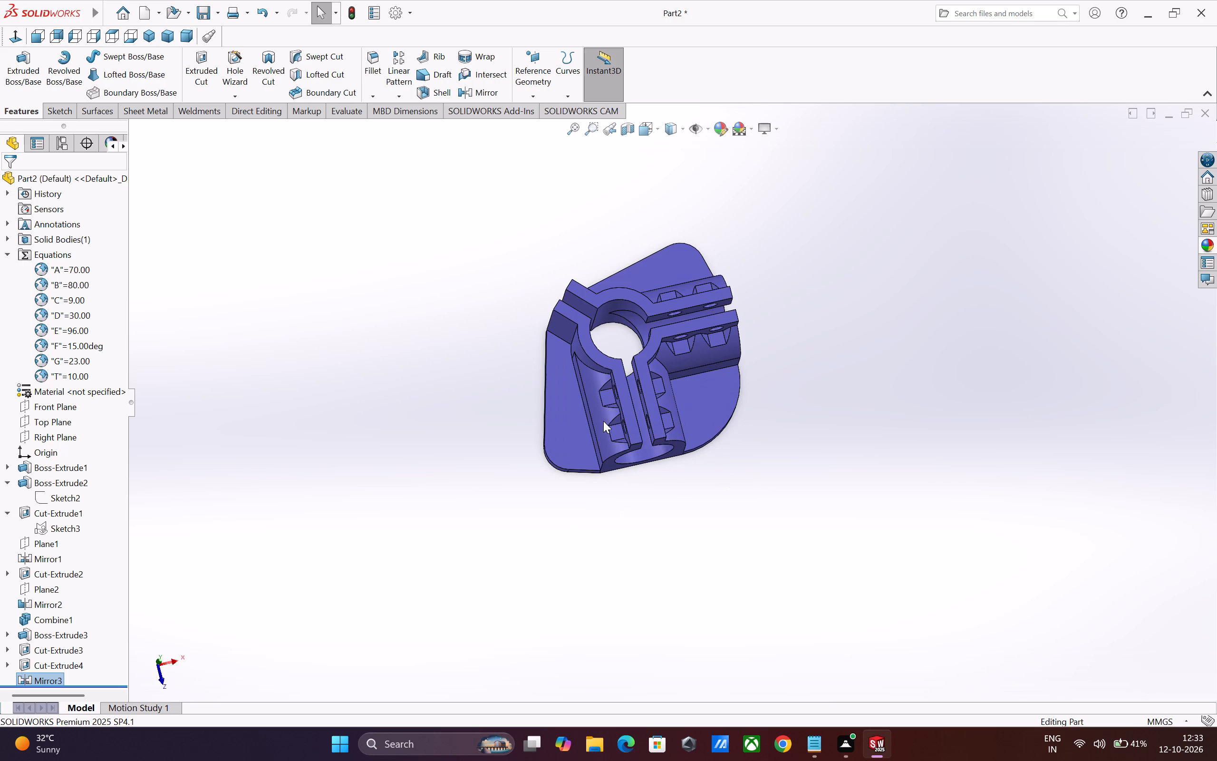
scroll(603, 421, "down", 1)
scroll(801, 524, "up", 2)
middle_click_drag(784, 495, 767, 502)
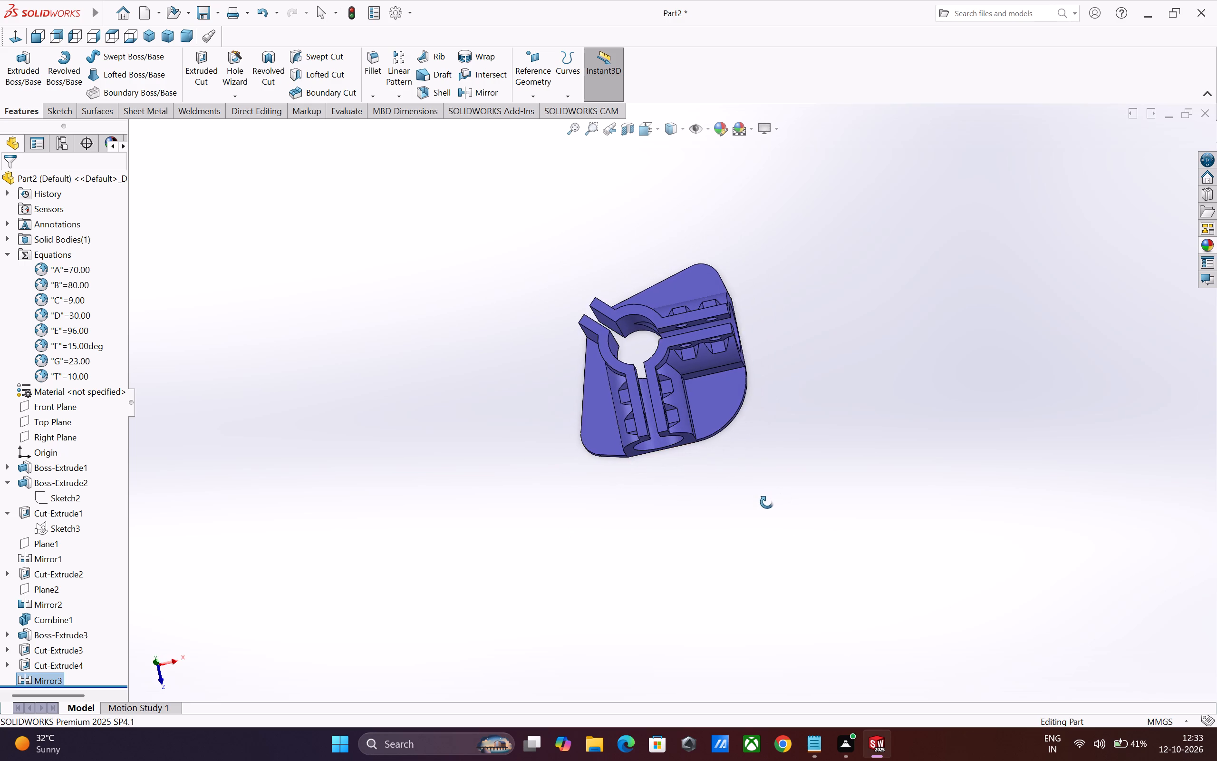
middle_click_drag(767, 502, 745, 514)
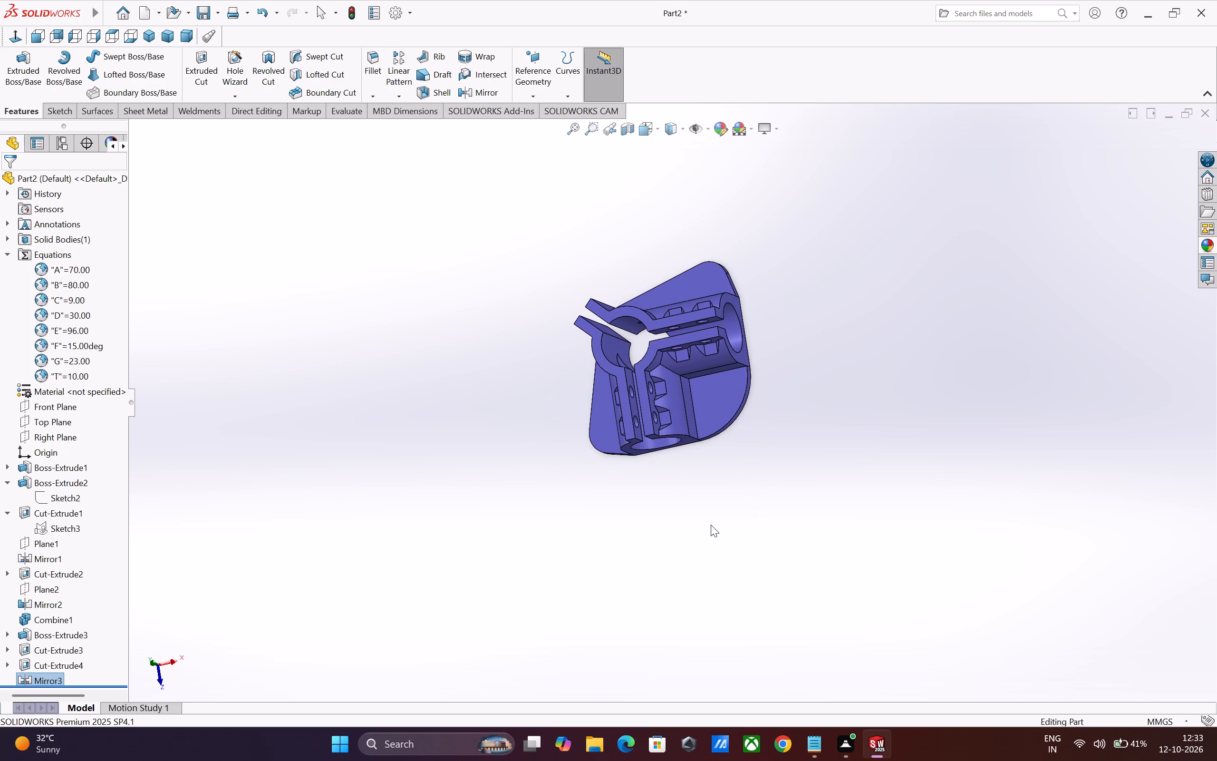
scroll(711, 525, "up", 2)
scroll(742, 495, "up", 2)
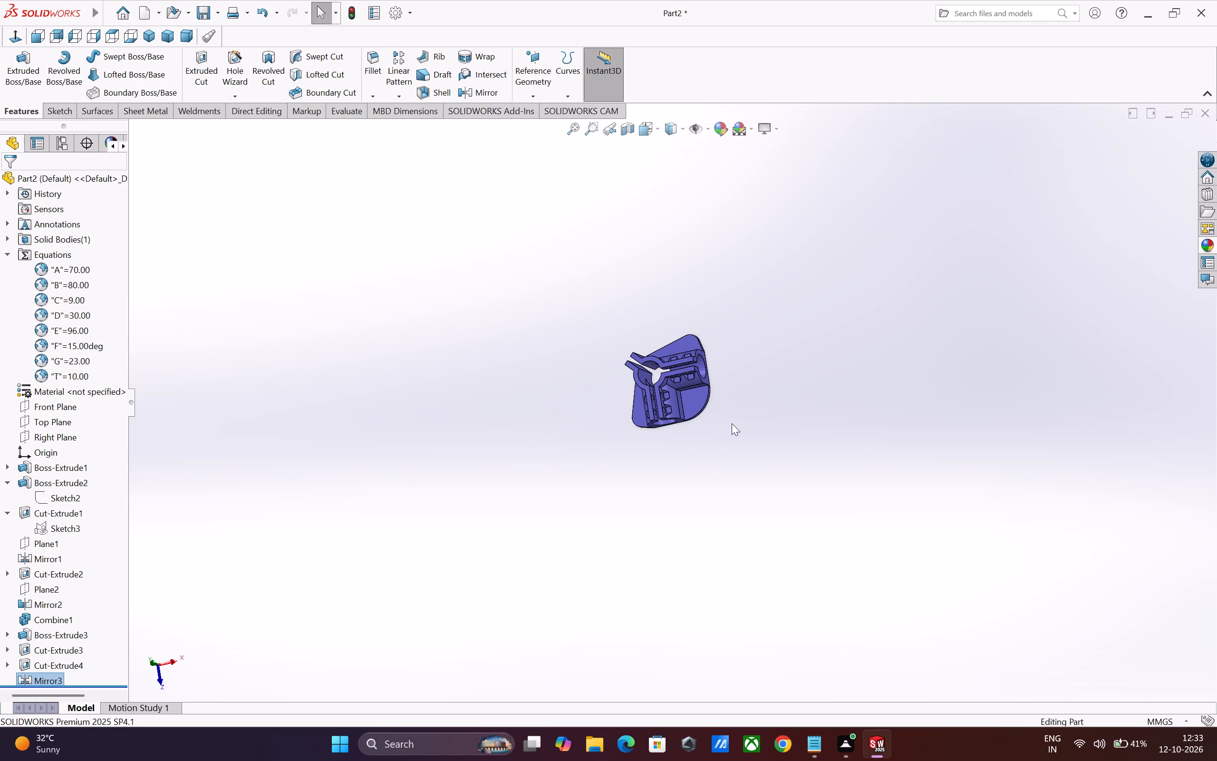
scroll(711, 414, "down", 2)
scroll(638, 407, "down", 2)
middle_click_drag(639, 406, 659, 230)
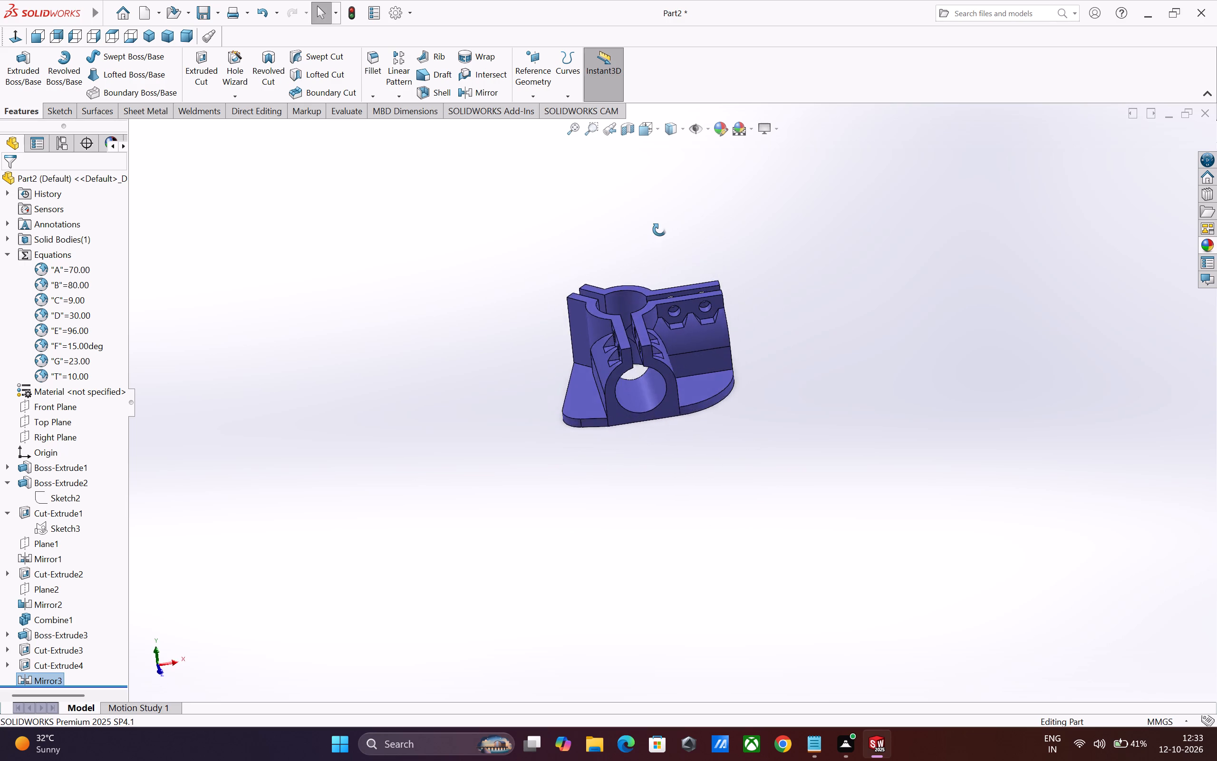
middle_click_drag(659, 230, 600, 205)
middle_click_drag(775, 503, 772, 503)
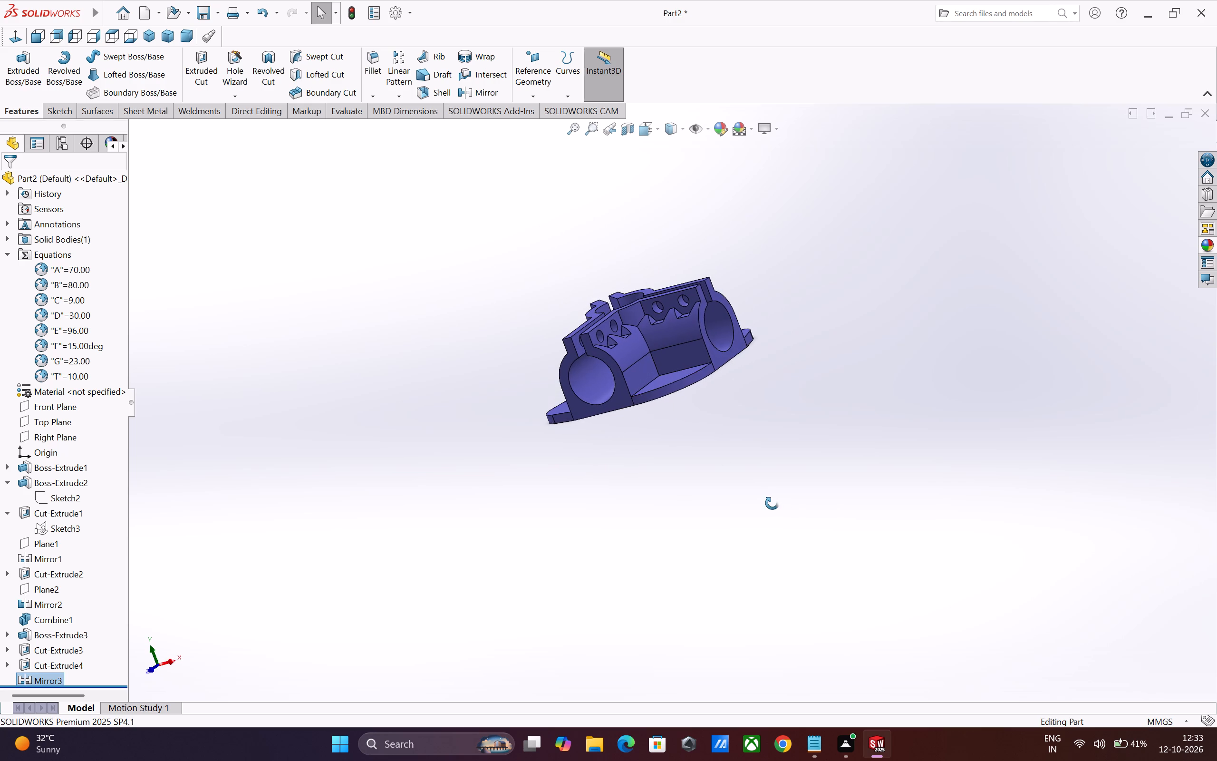
middle_click_drag(772, 503, 522, 470)
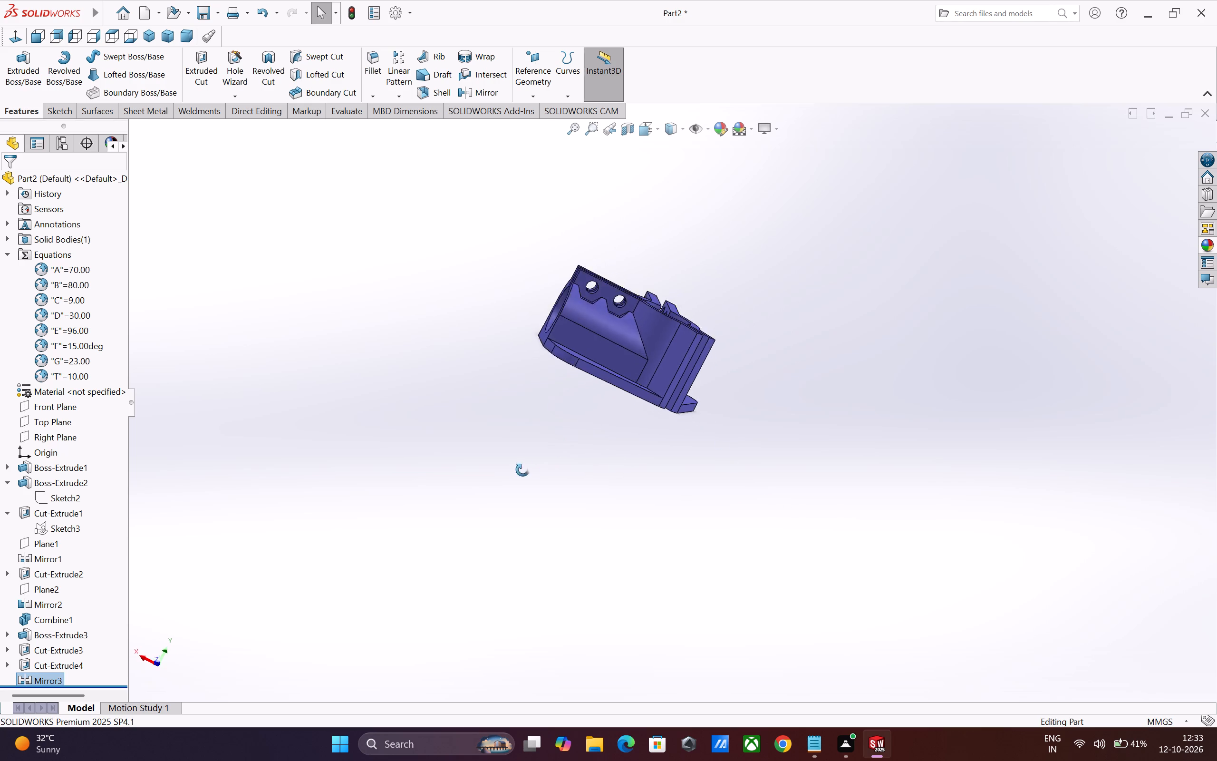
middle_click_drag(522, 470, 483, 489)
middle_click_drag(784, 336, 585, 452)
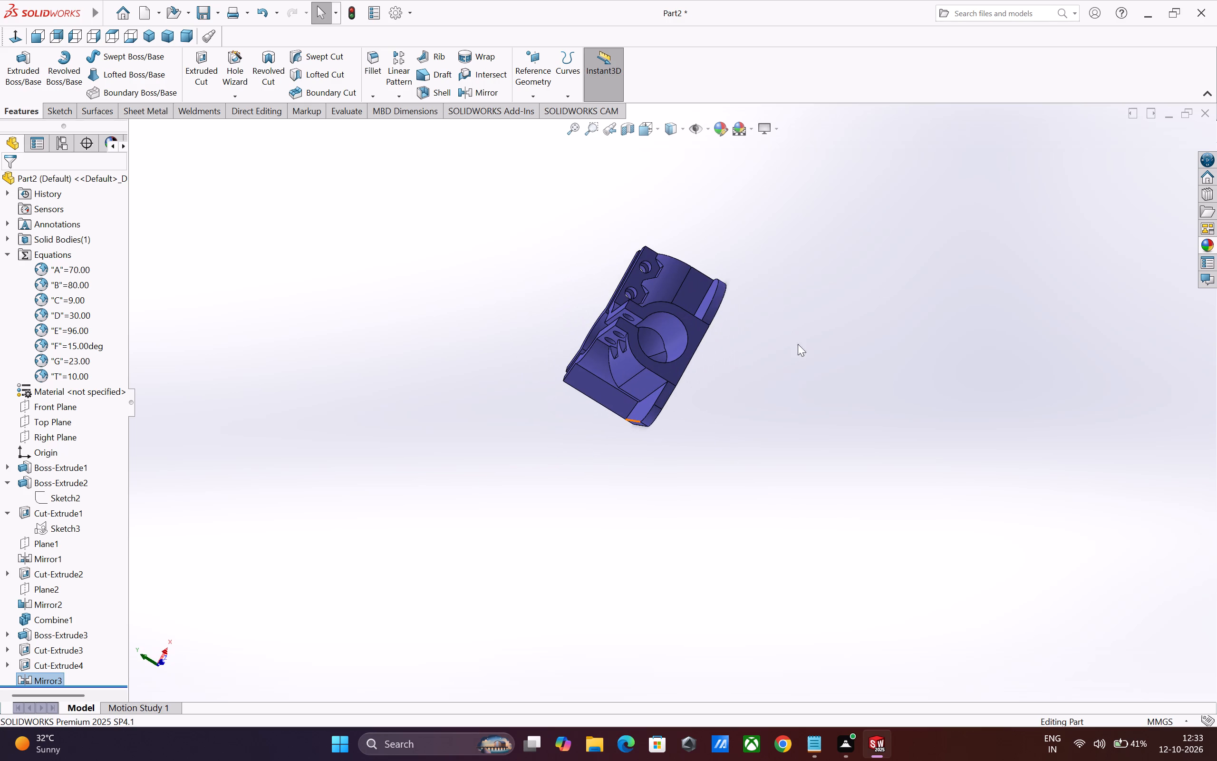
middle_click_drag(748, 364, 904, 460)
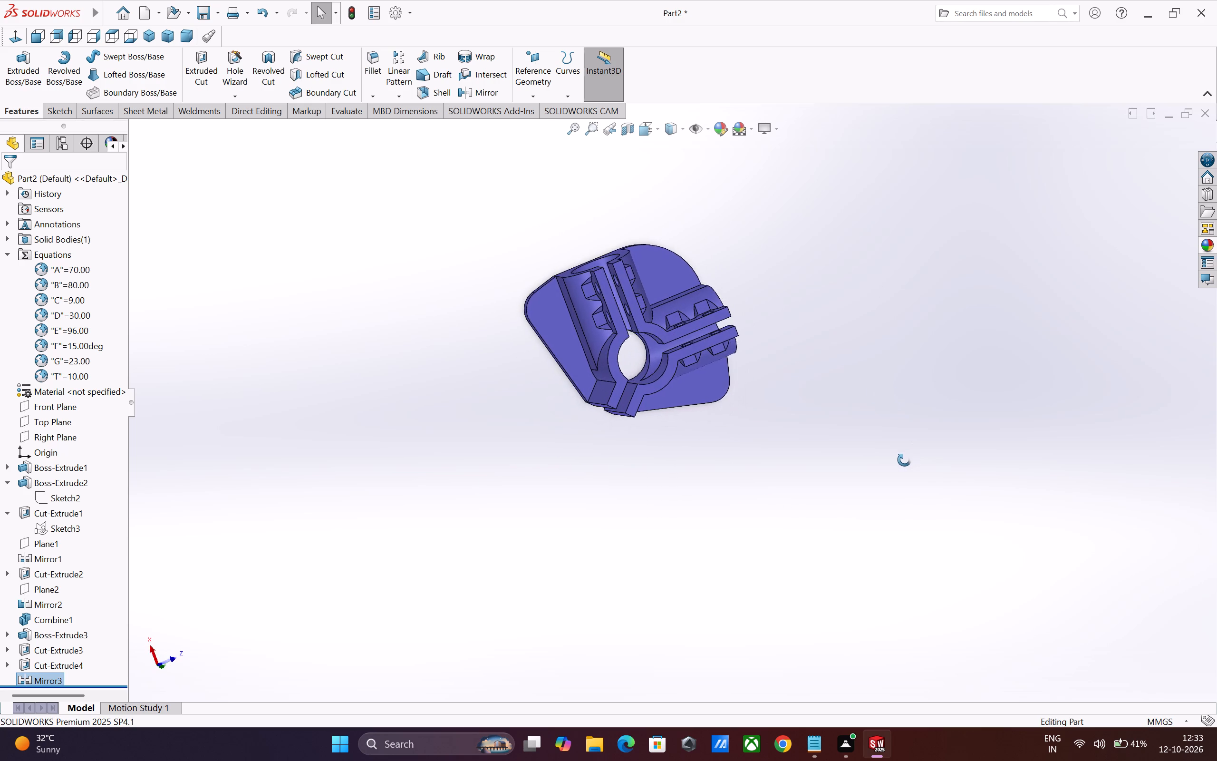
middle_click_drag(904, 460, 854, 435)
scroll(668, 334, "down", 1)
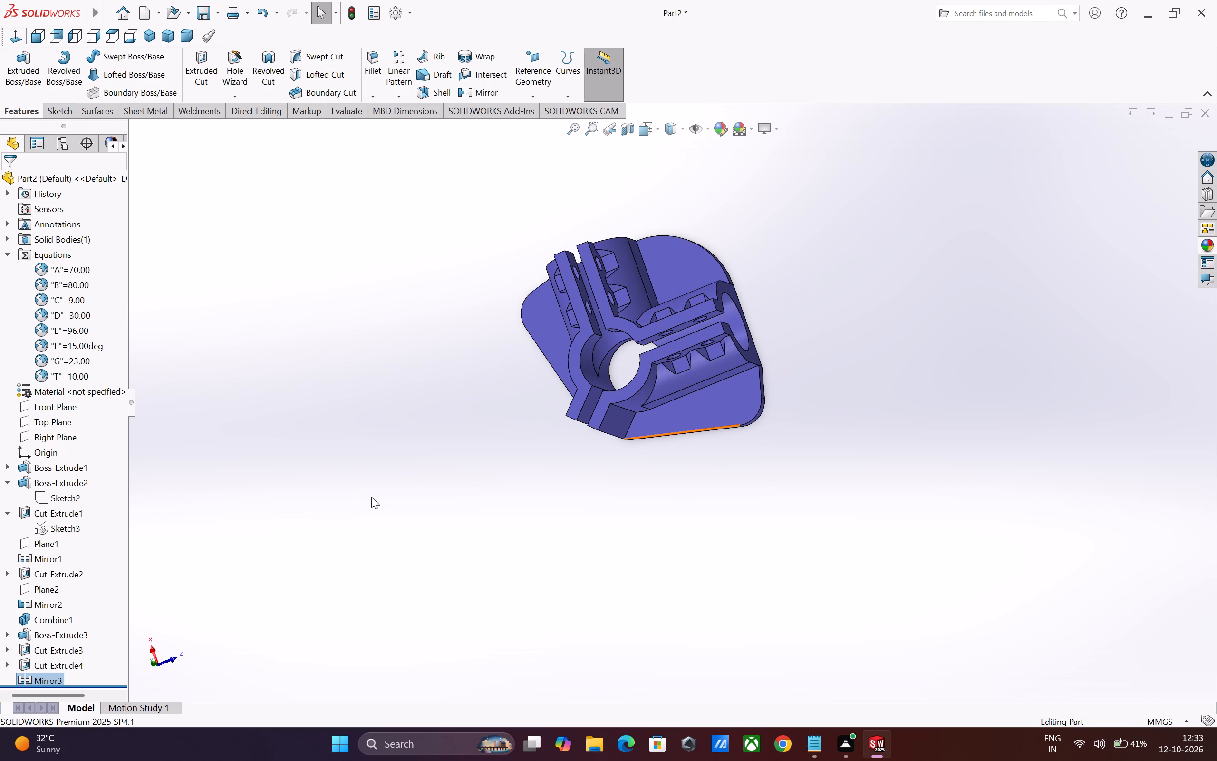
Show Sketch1, the base plate profile sketch under Boss-Extrude1.
left_click(2, 468)
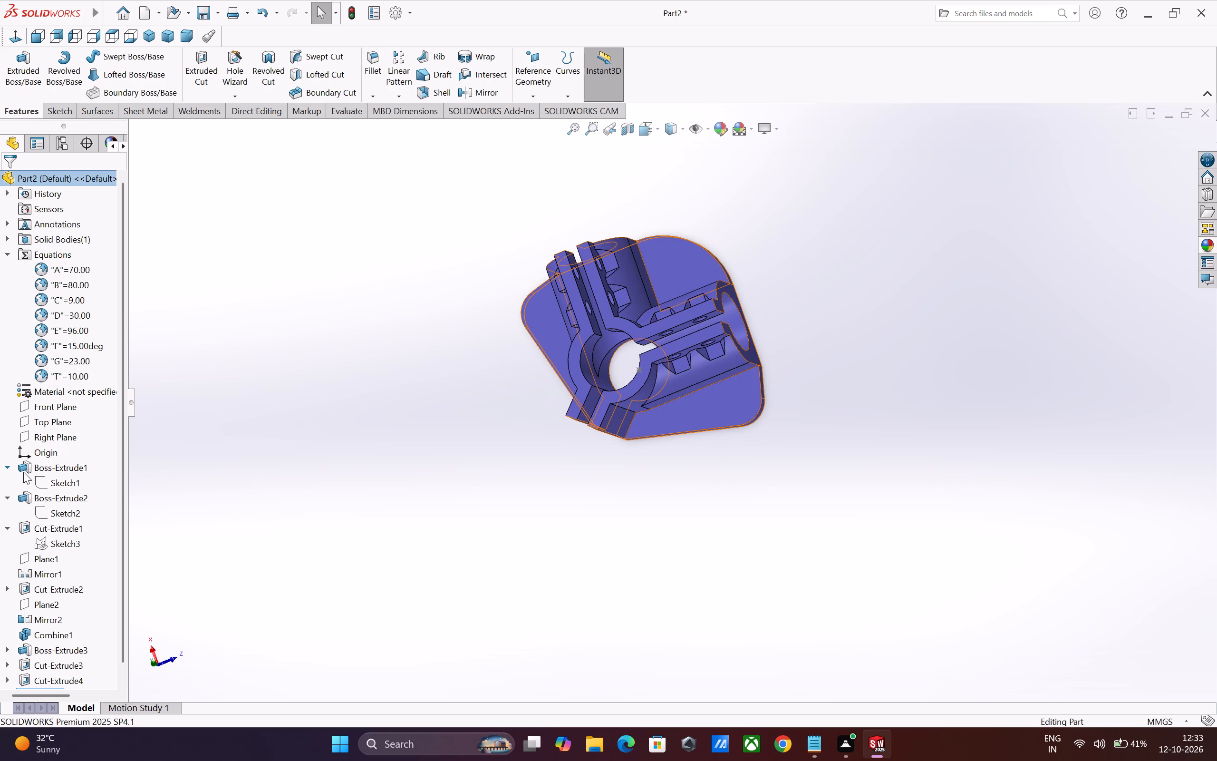
left_click(49, 481)
left_click(61, 464)
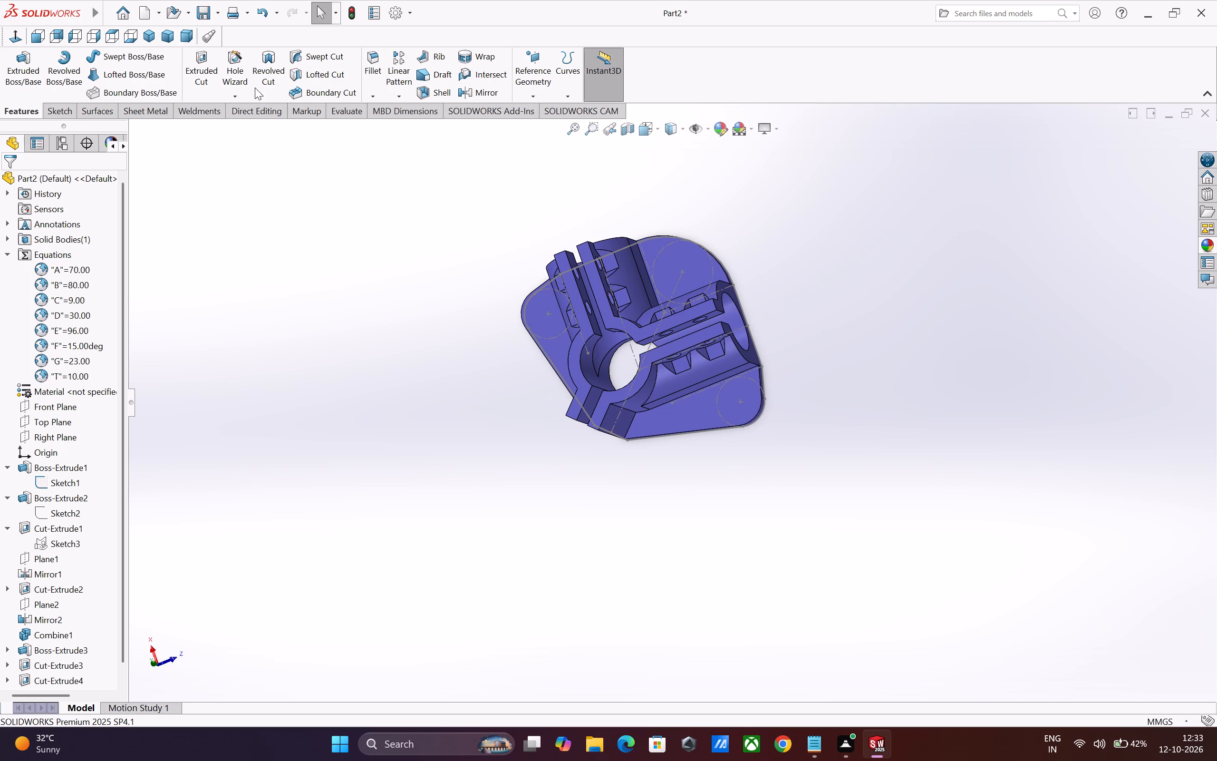
Start a Hole Wizard legacy counterbored hole with a diameter of 13 mm and a depth of 9 mm.
left_click(230, 66)
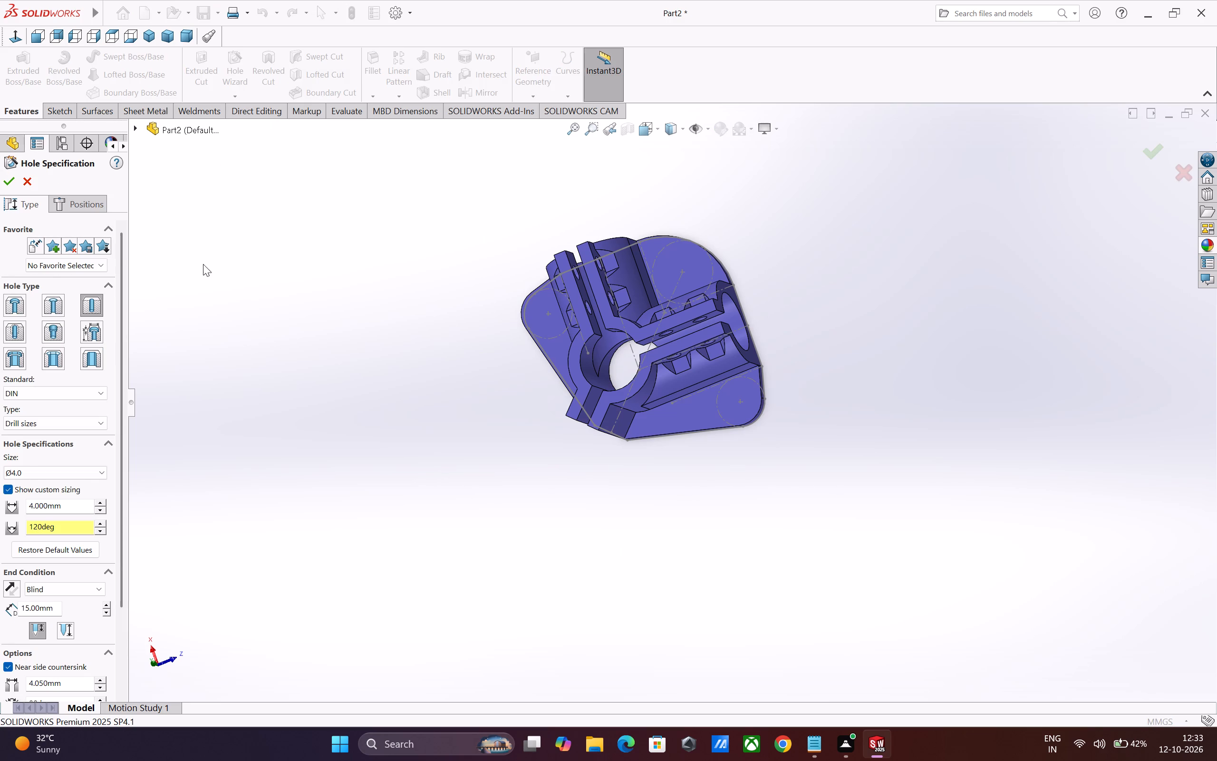
left_click(95, 331)
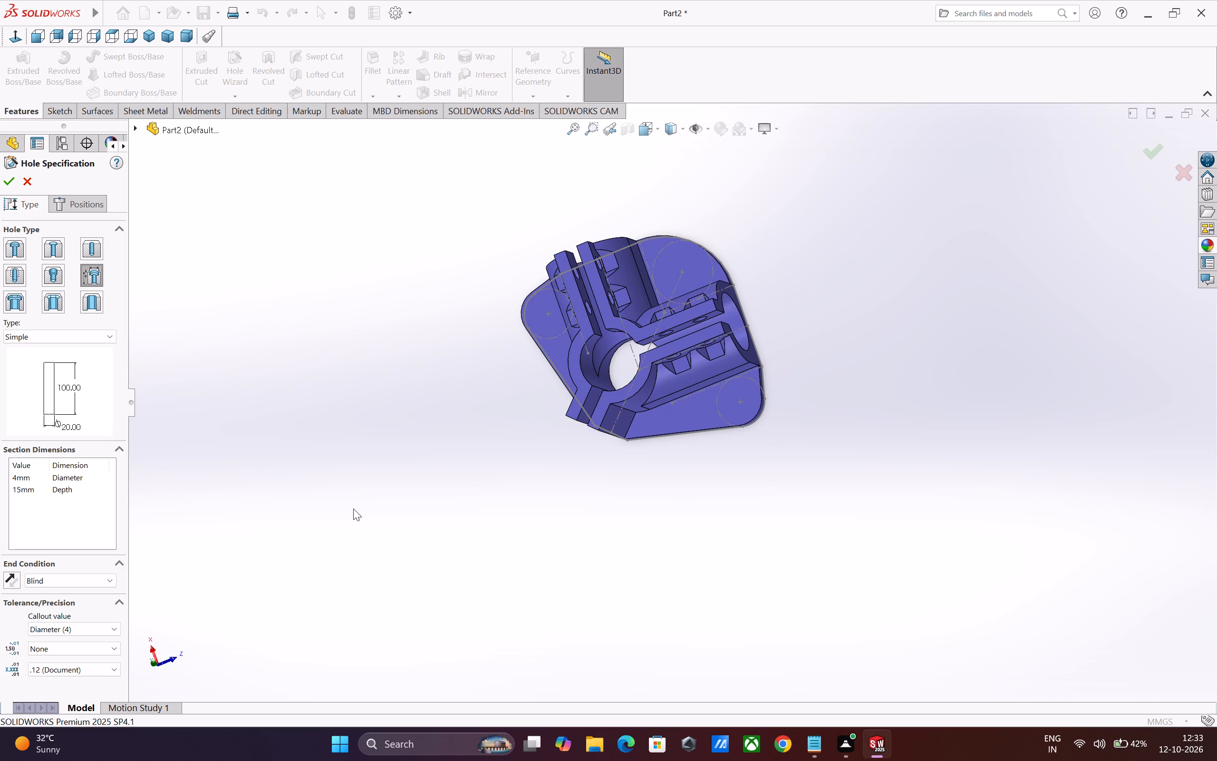
left_click(81, 333)
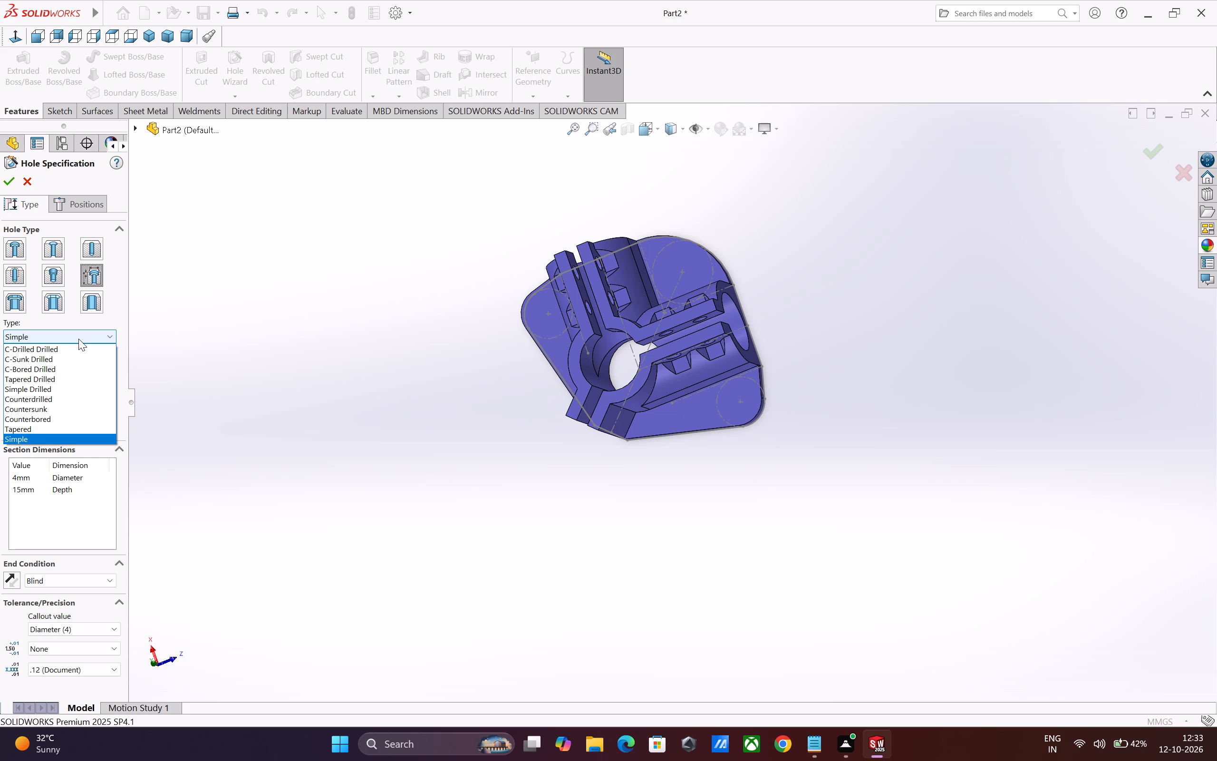
left_click(58, 416)
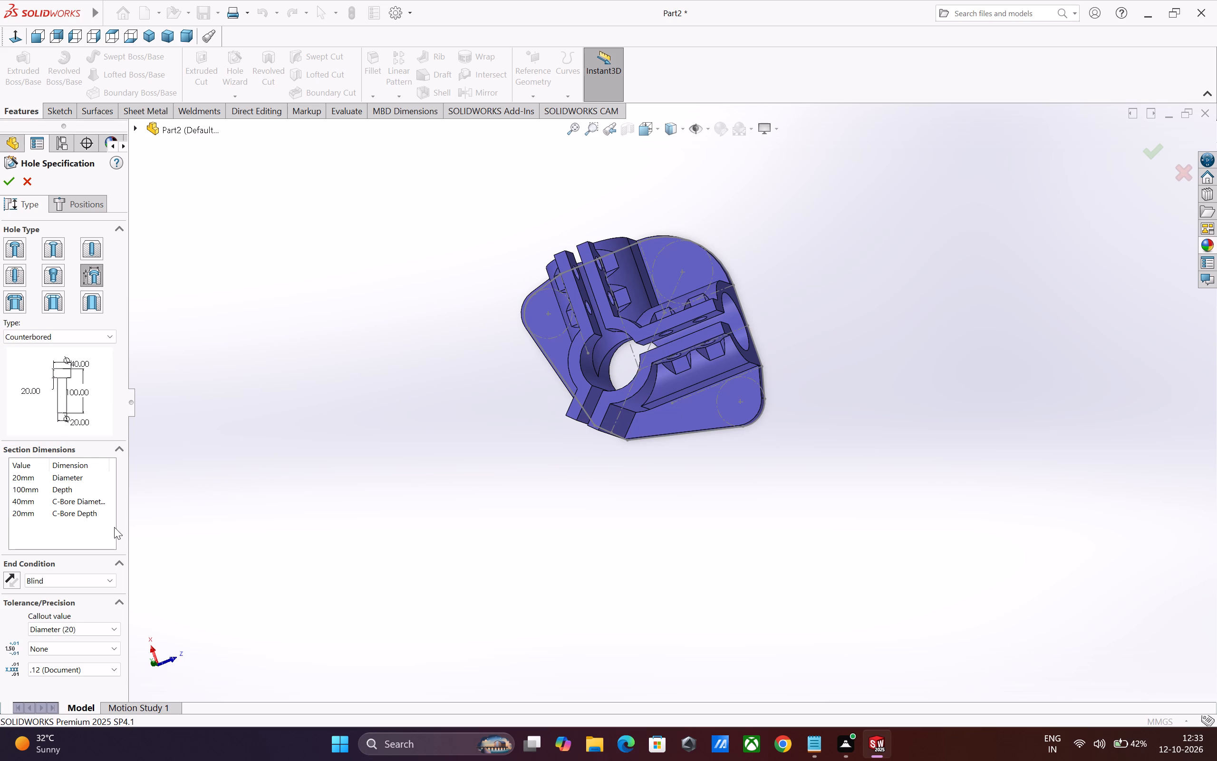
double_click(32, 478)
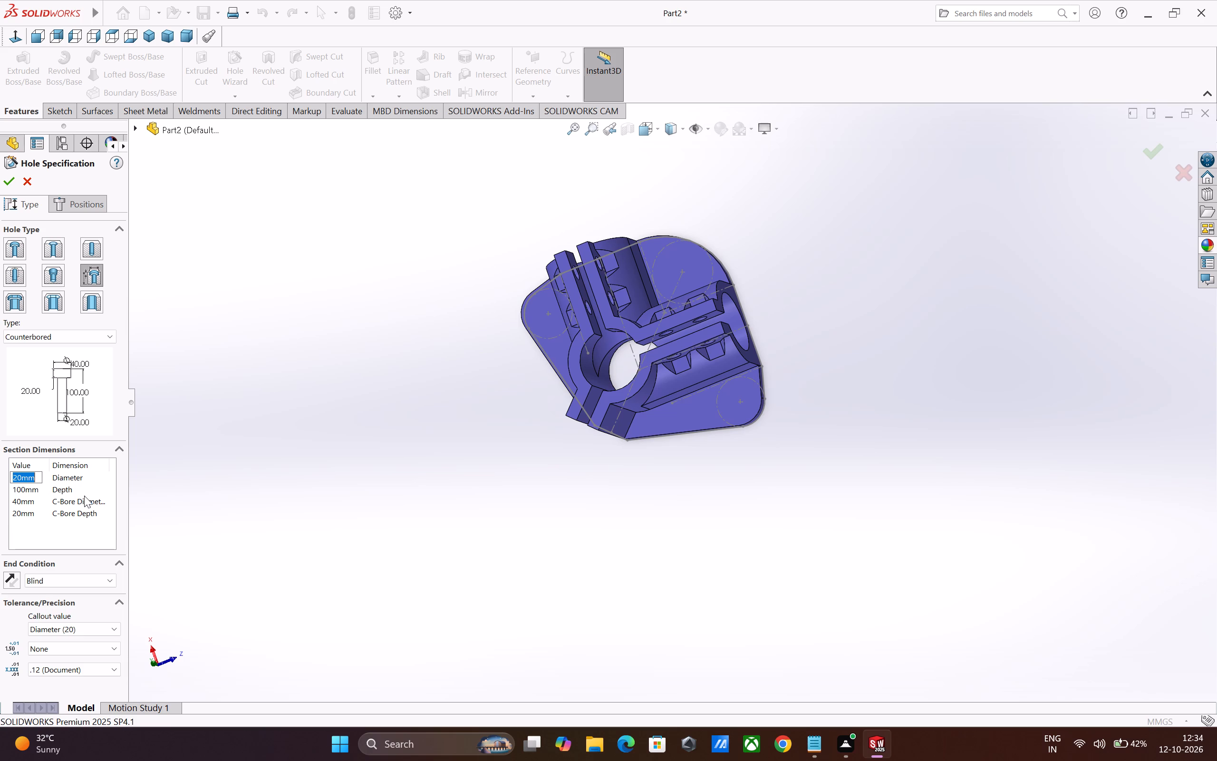
type("13")
key("Return")
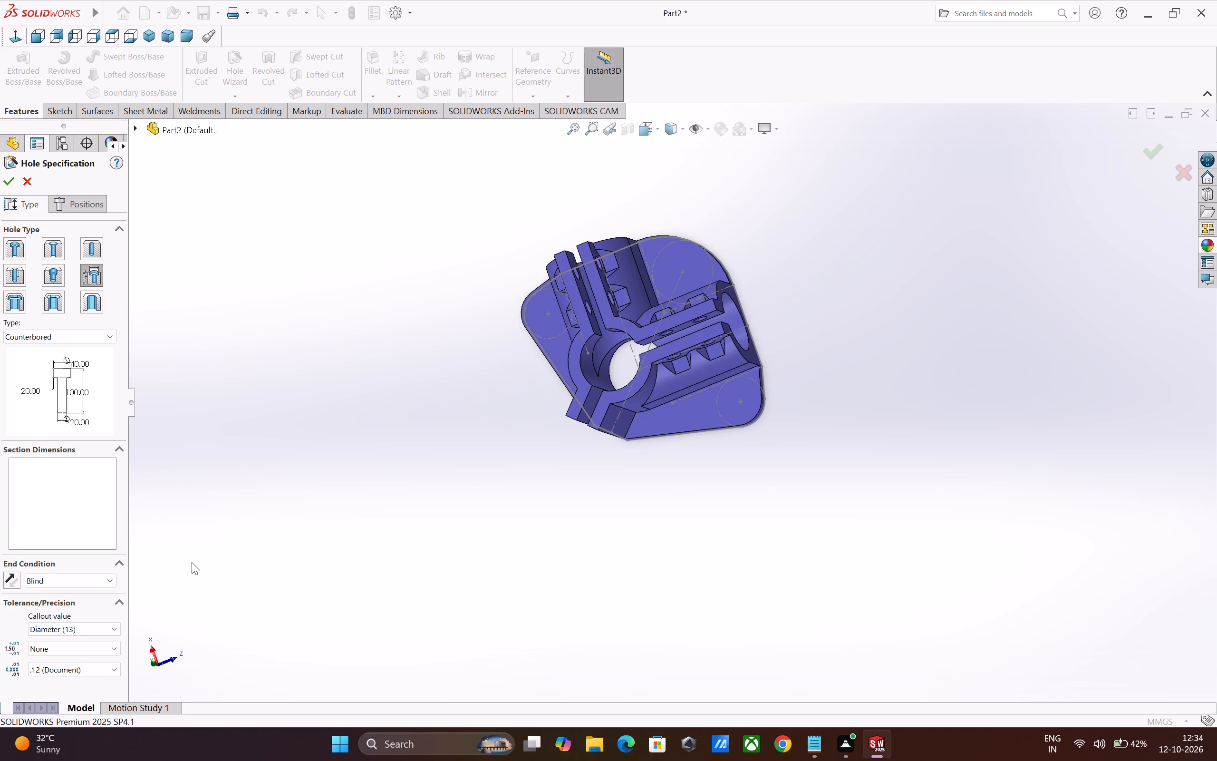
double_click(28, 488)
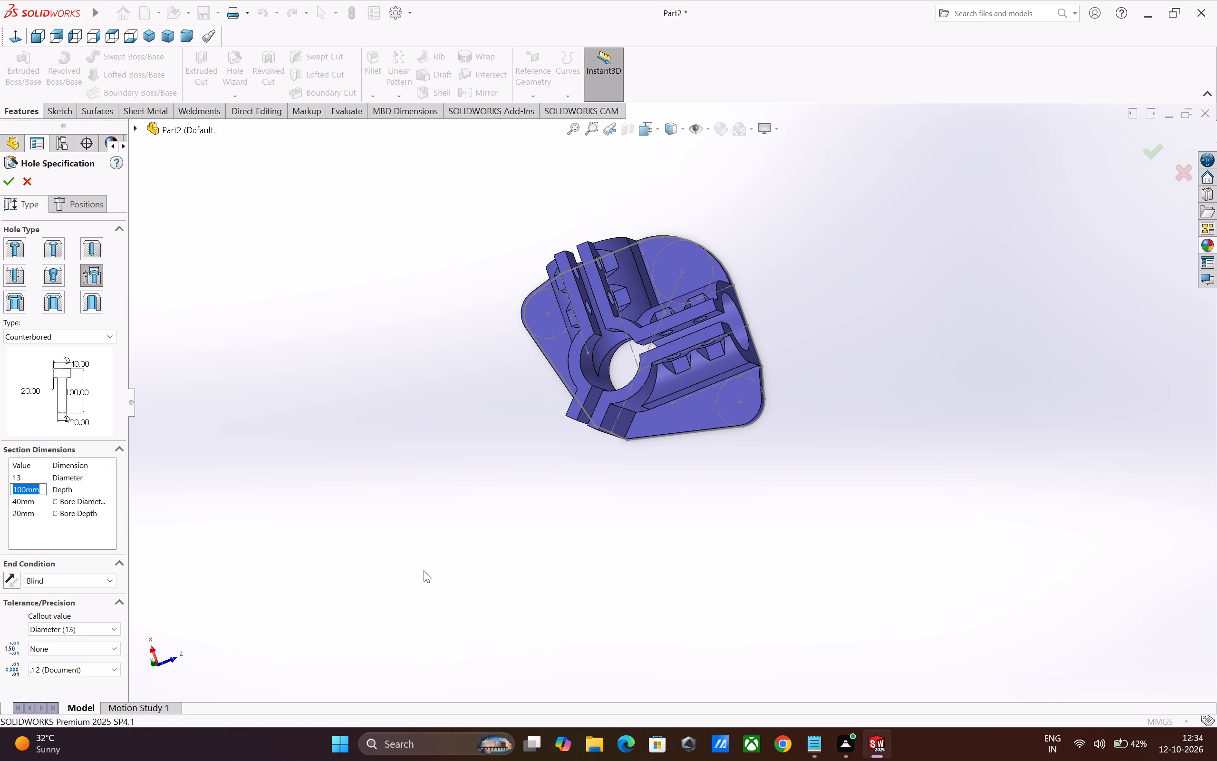
key("0")
key("Return")
key("9")
double_click(19, 484)
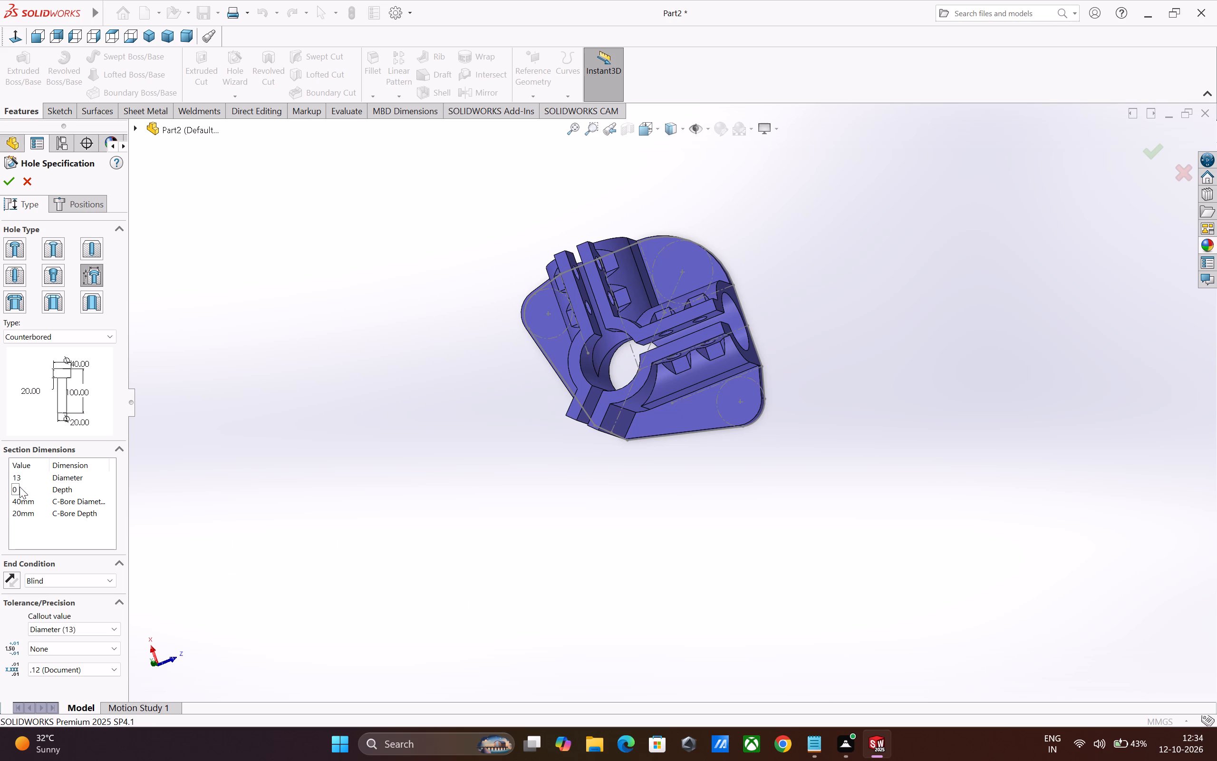
double_click(21, 490)
key("9")
key("Return")
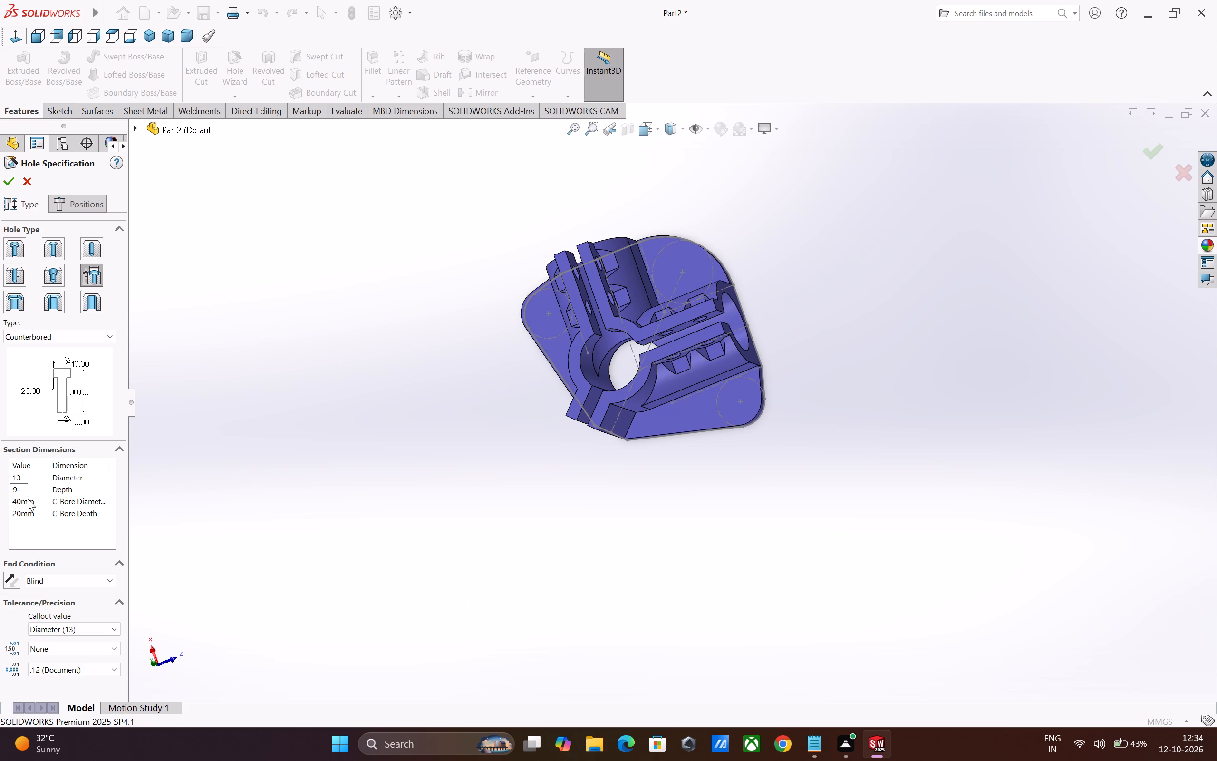
Set the counterbore diameter to 25 mm and counterbore depth to 4 mm, with a Through All end condition.
double_click(28, 499)
type("25")
key("Return")
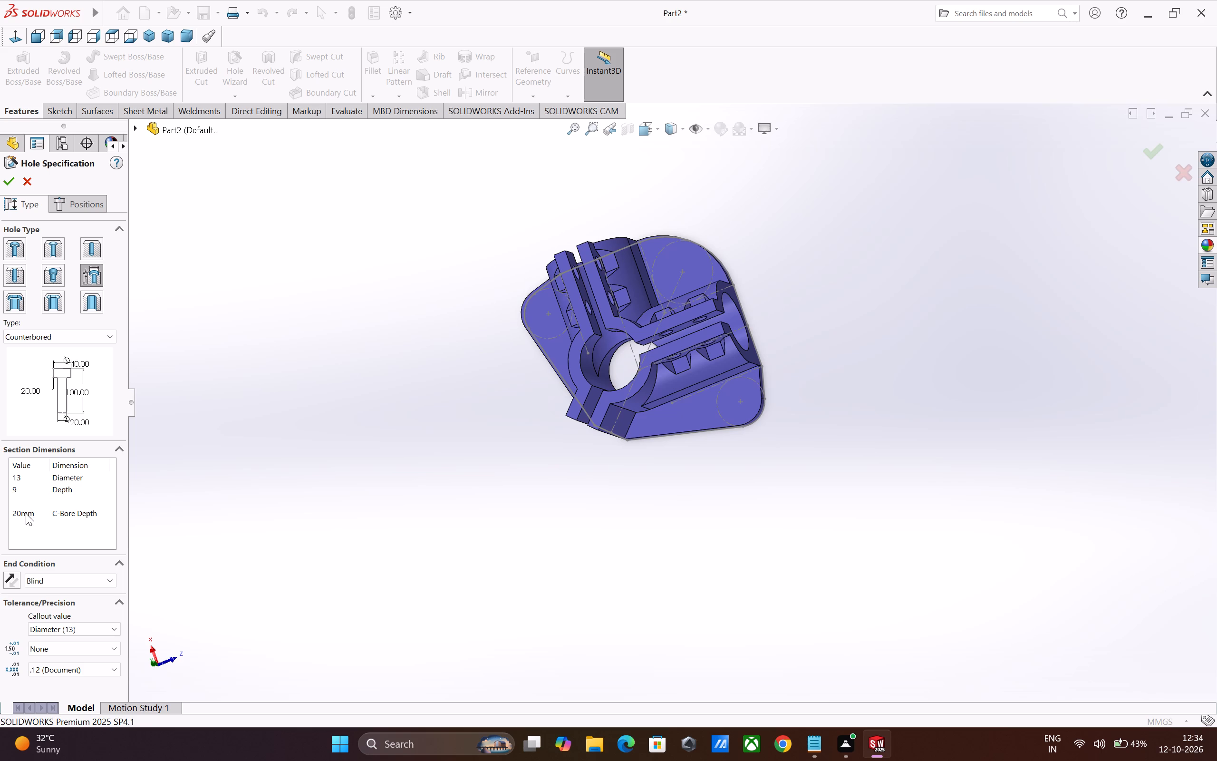
double_click(26, 513)
key("4")
key("Return")
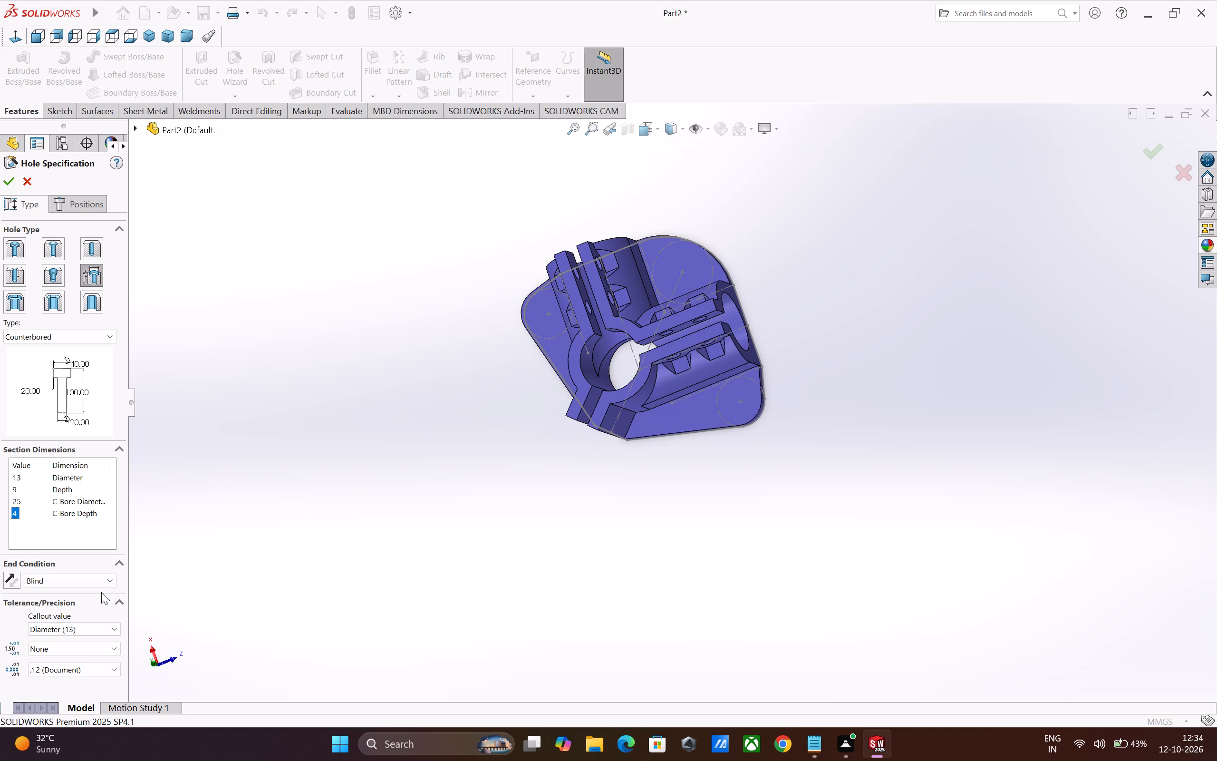
left_click(80, 581)
left_click(77, 599)
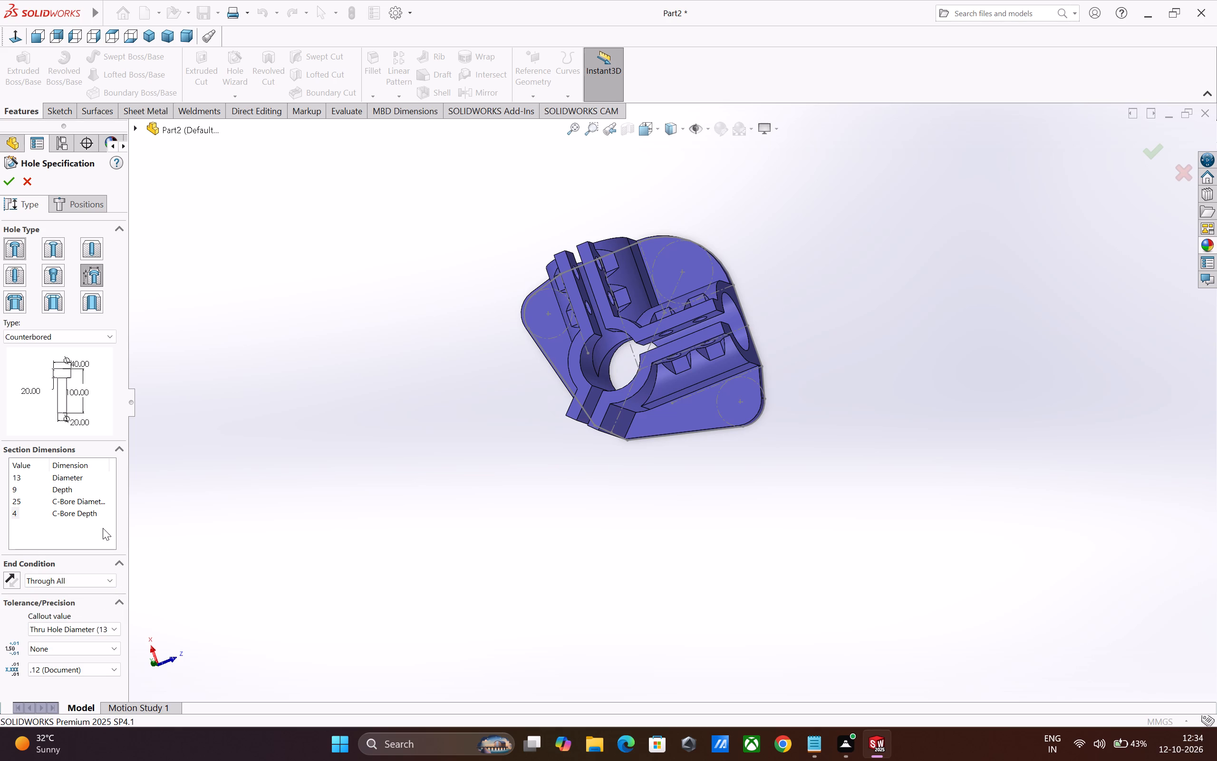
double_click(17, 502)
left_click(16, 520)
Place three counterbored holes on the base plate's upper face at the centres of the corner circles of Sketch1 and finish the feature.
left_click(85, 206)
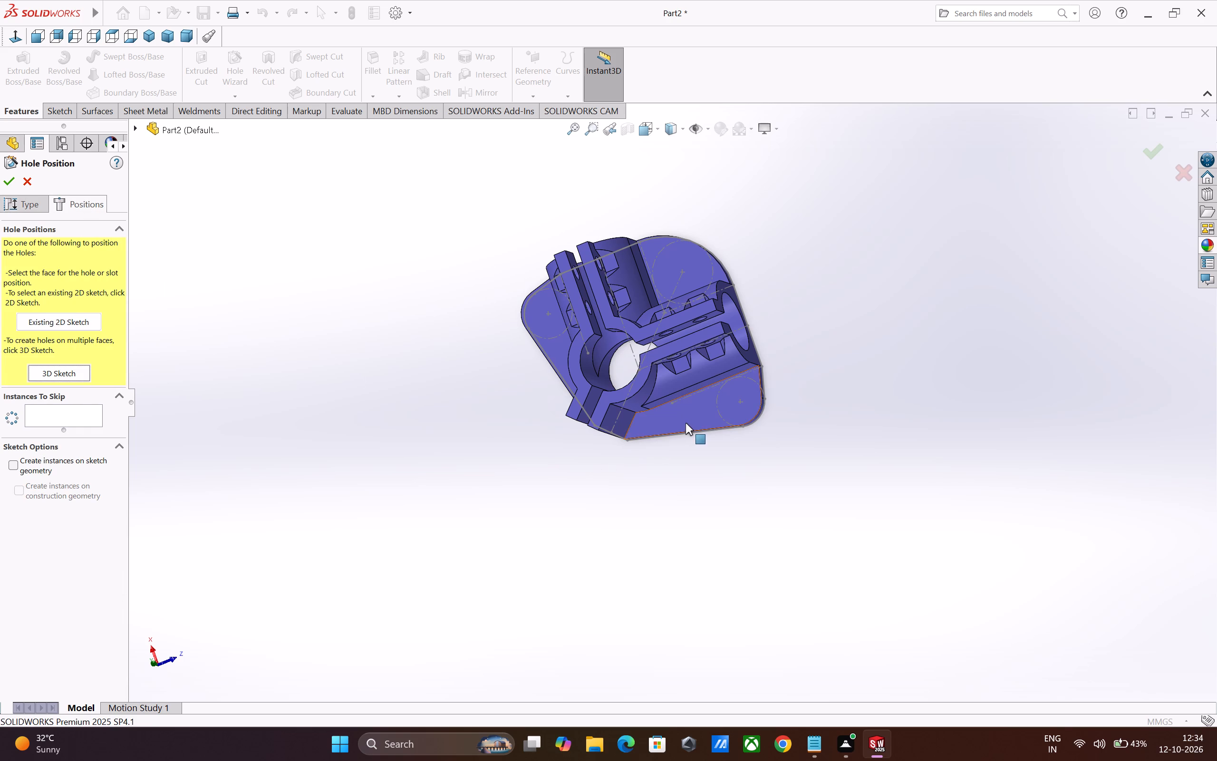
left_click(686, 423)
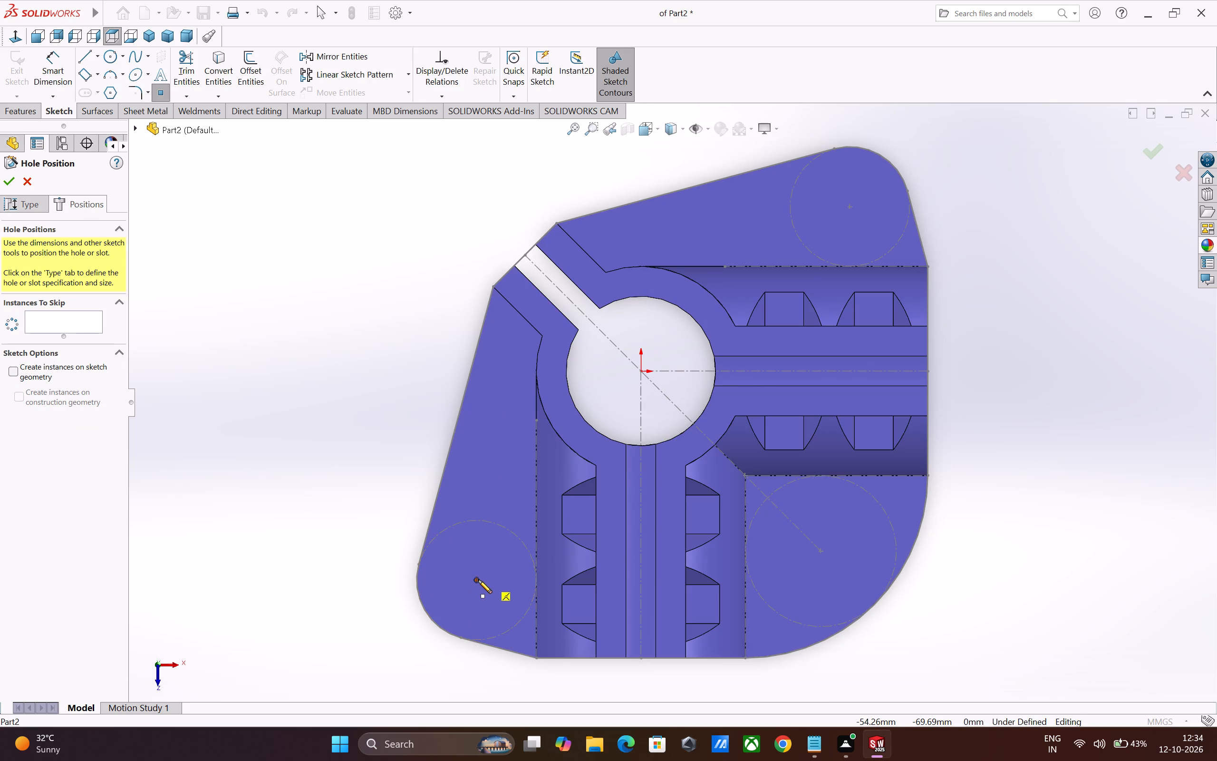
left_click(478, 580)
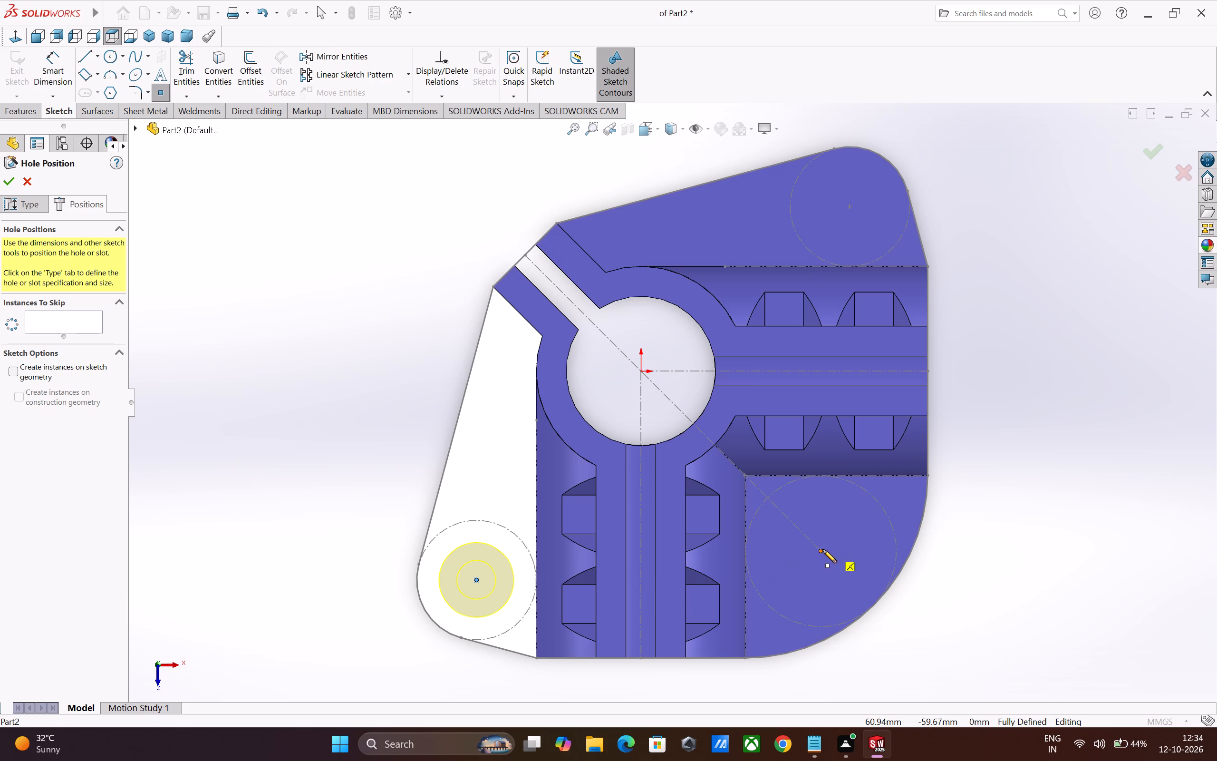
left_click(823, 549)
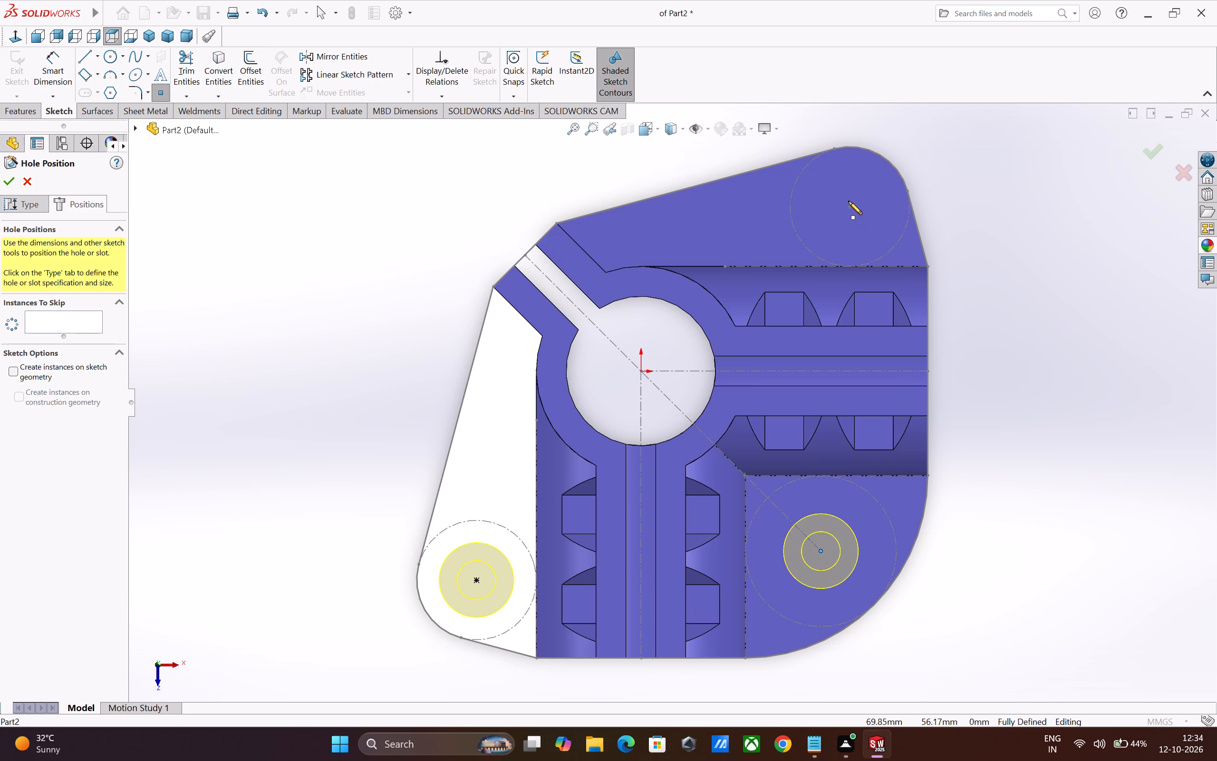
left_click(852, 209)
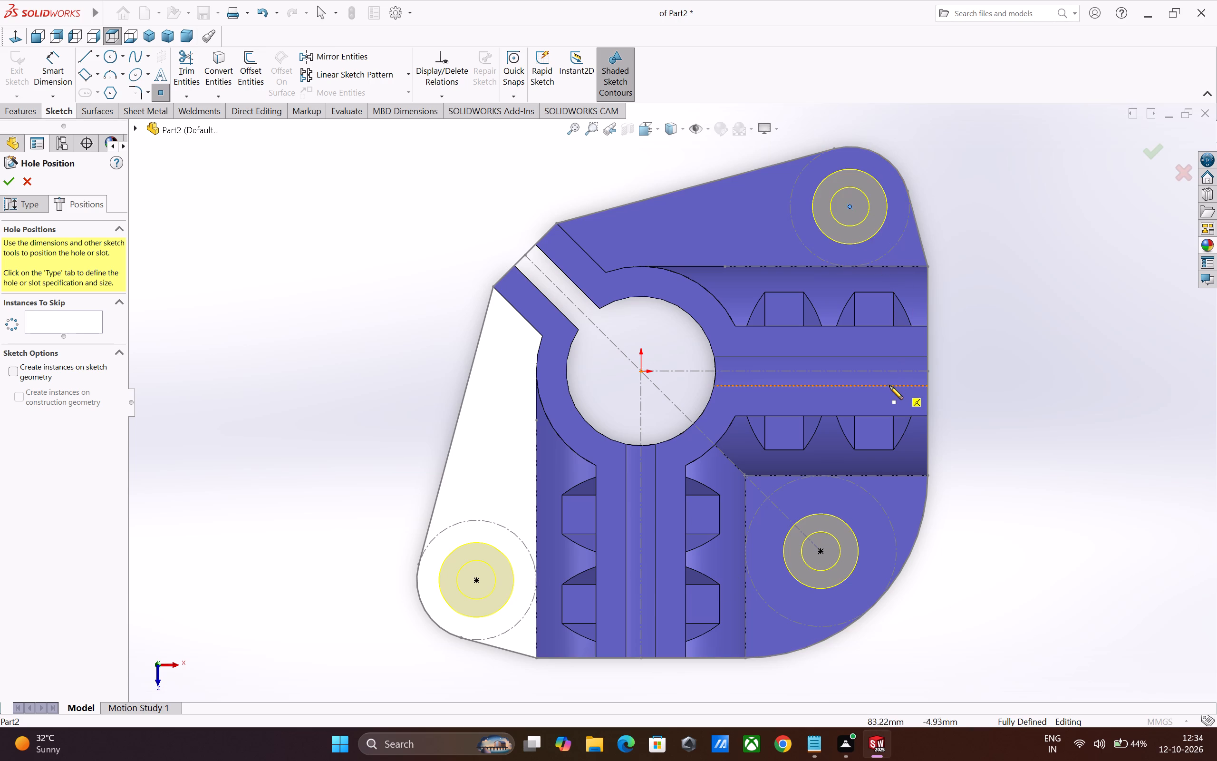
scroll(889, 386, "up", 3)
scroll(900, 432, "up", 2)
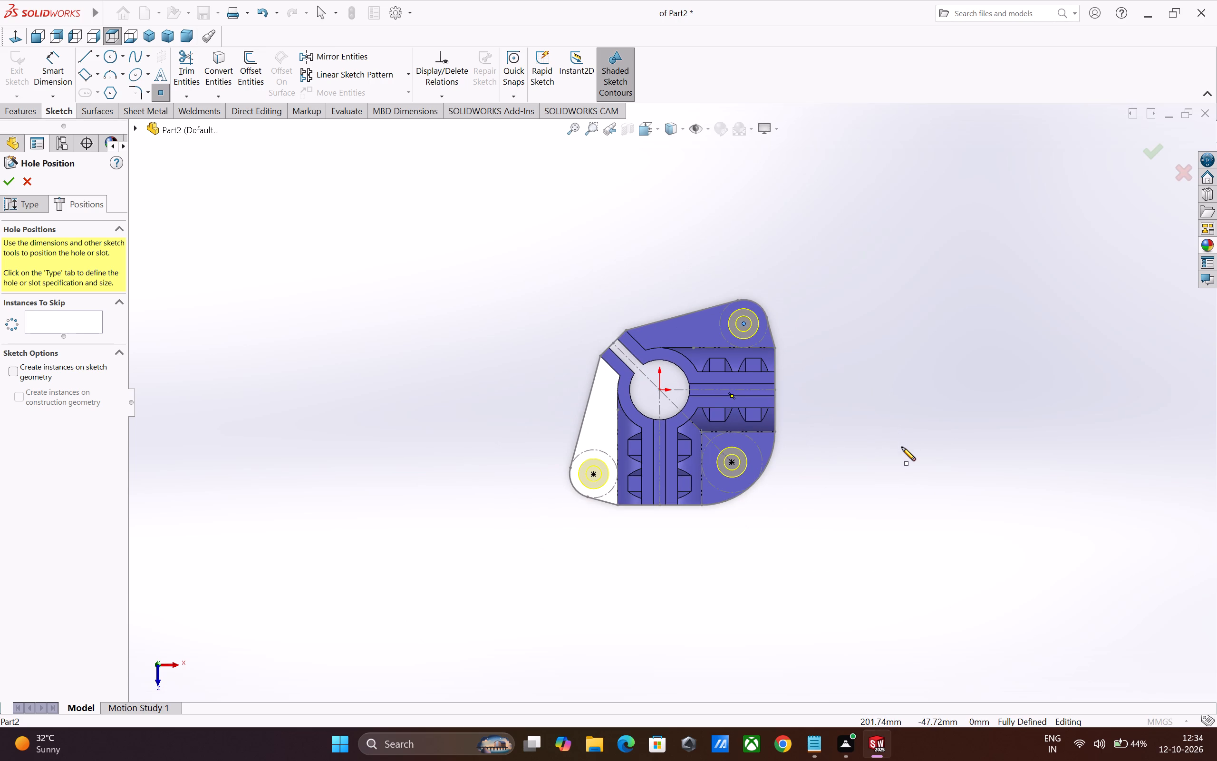
scroll(902, 447, "up", 1)
middle_click_drag(869, 465, 917, 245)
scroll(906, 258, "up", 1)
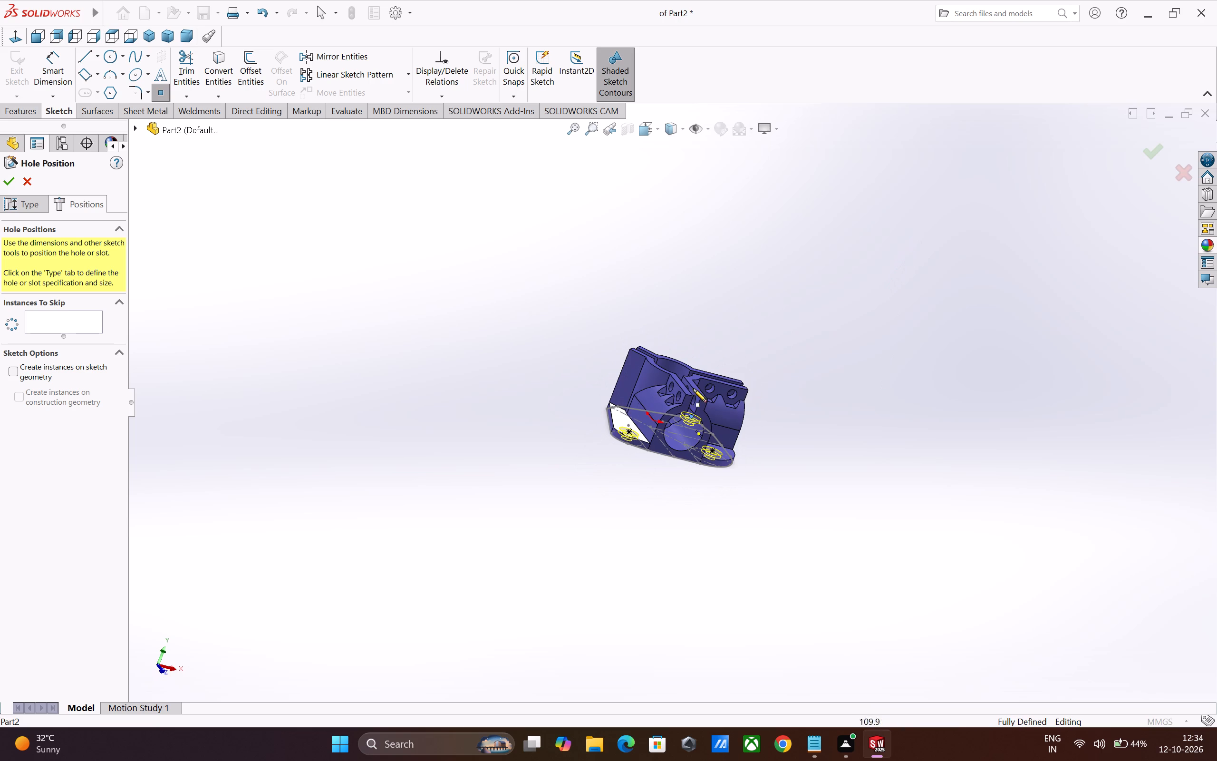
scroll(676, 401, "down", 5)
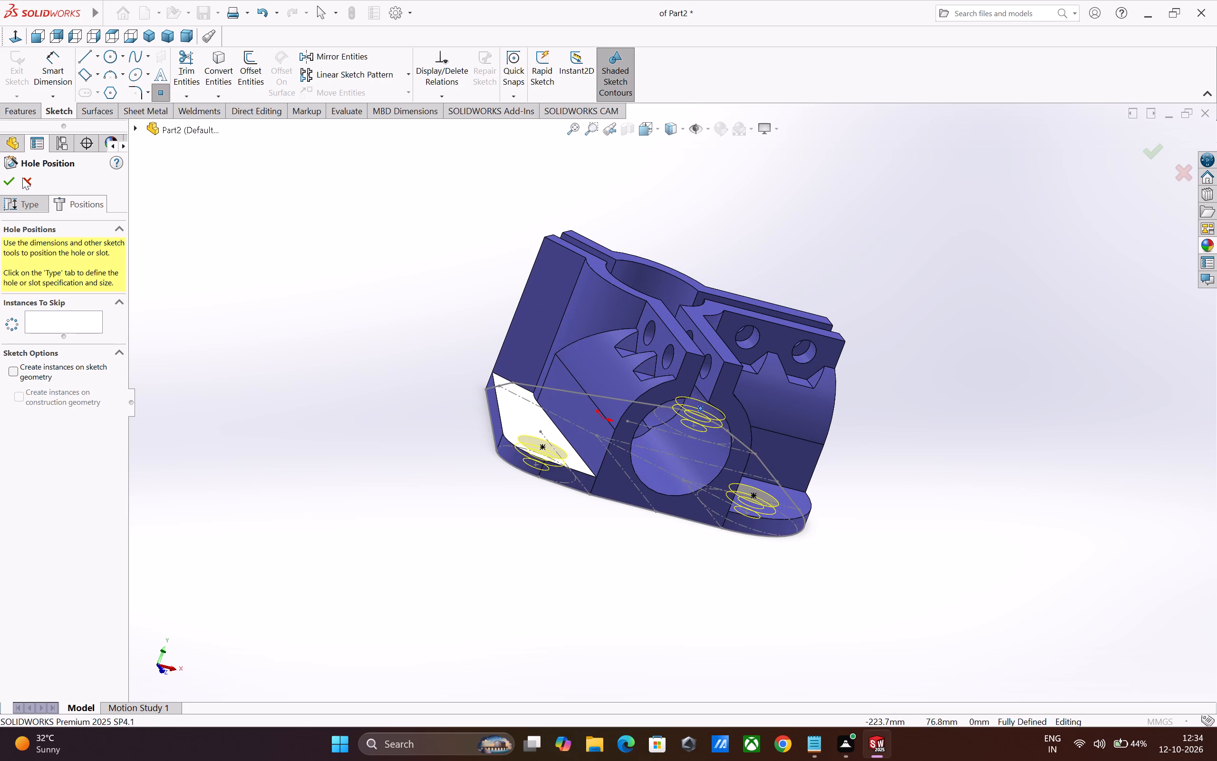
left_click(6, 180)
left_click(331, 466)
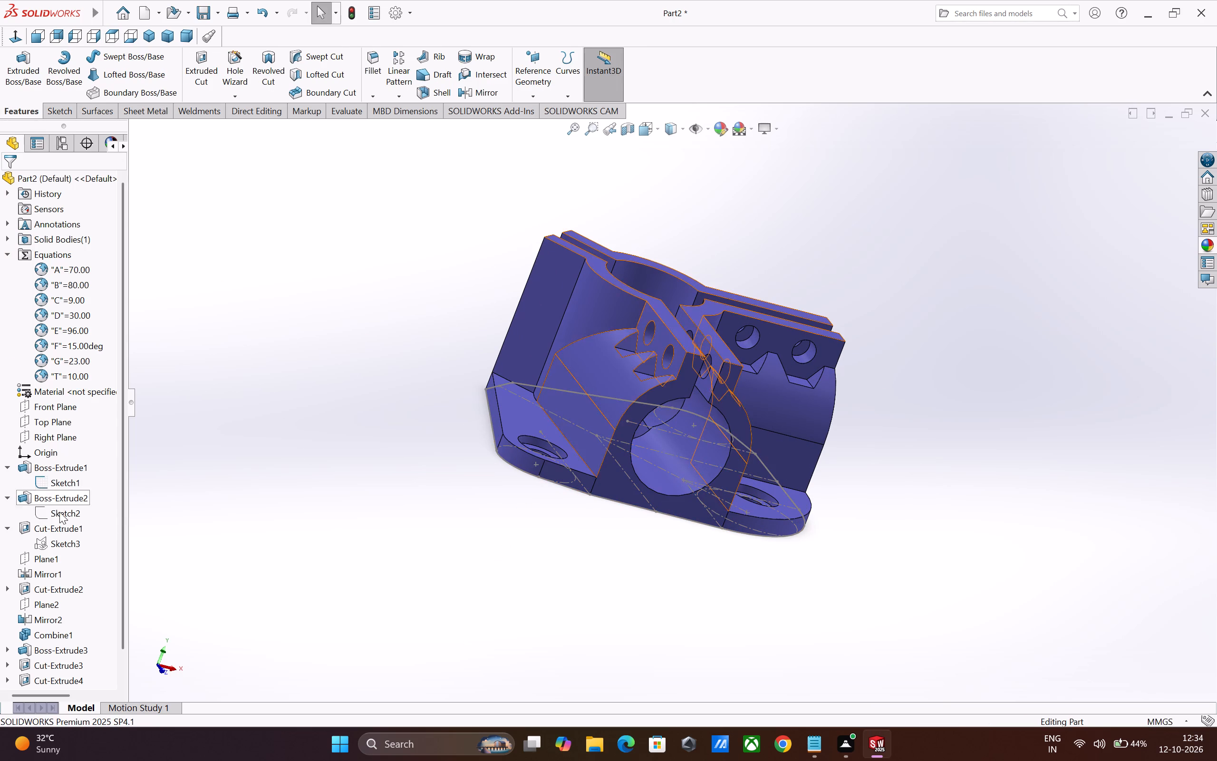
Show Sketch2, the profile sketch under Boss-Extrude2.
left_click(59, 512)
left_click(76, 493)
Hide Sketch1, the base plate profile sketch under Boss-Extrude1.
left_click(62, 478)
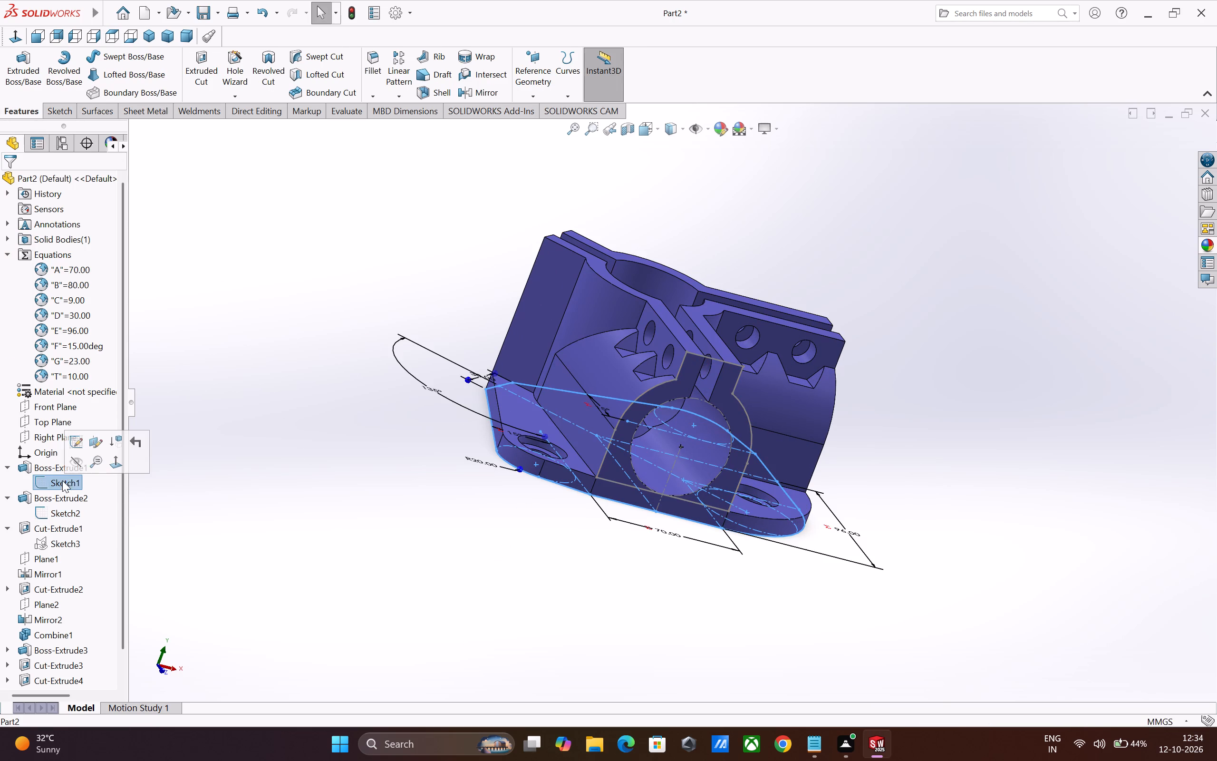
left_click(74, 464)
left_click(290, 533)
Hide Sketch2, the arm profile sketch under Boss-Extrude2.
middle_click_drag(516, 568, 506, 574)
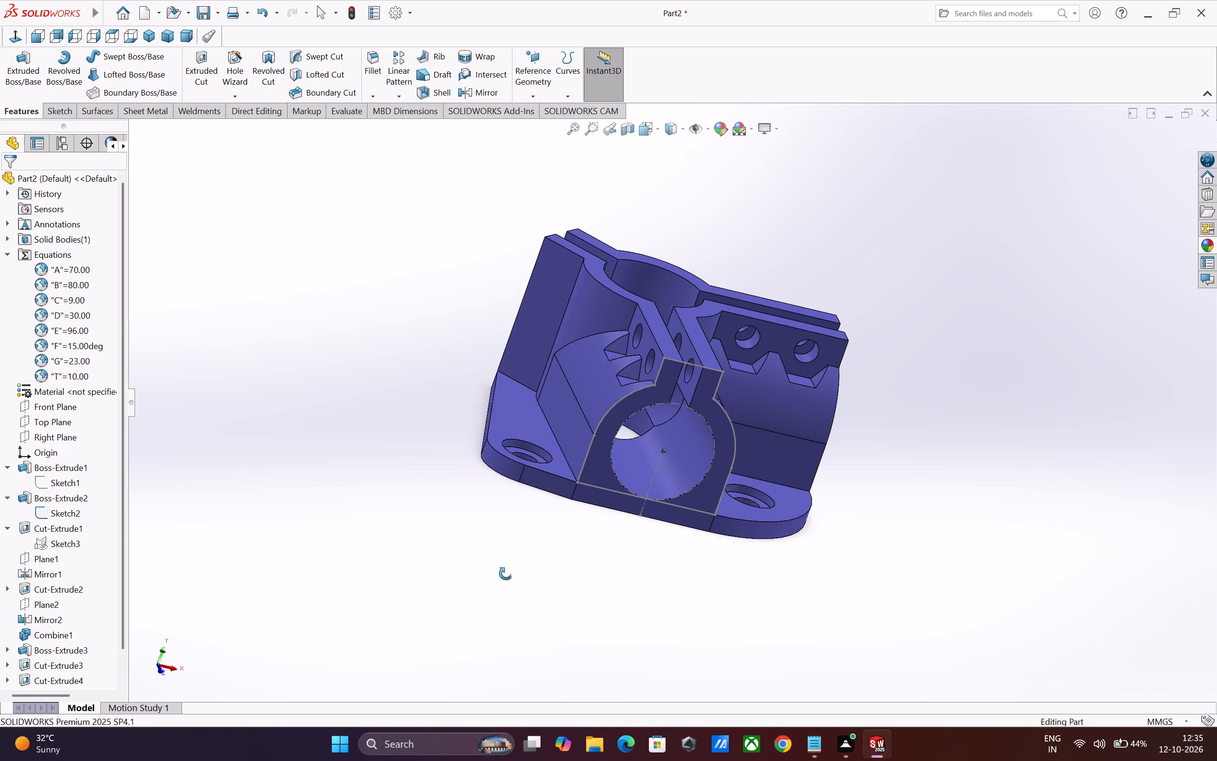
middle_click_drag(506, 574, 472, 589)
left_click(473, 587)
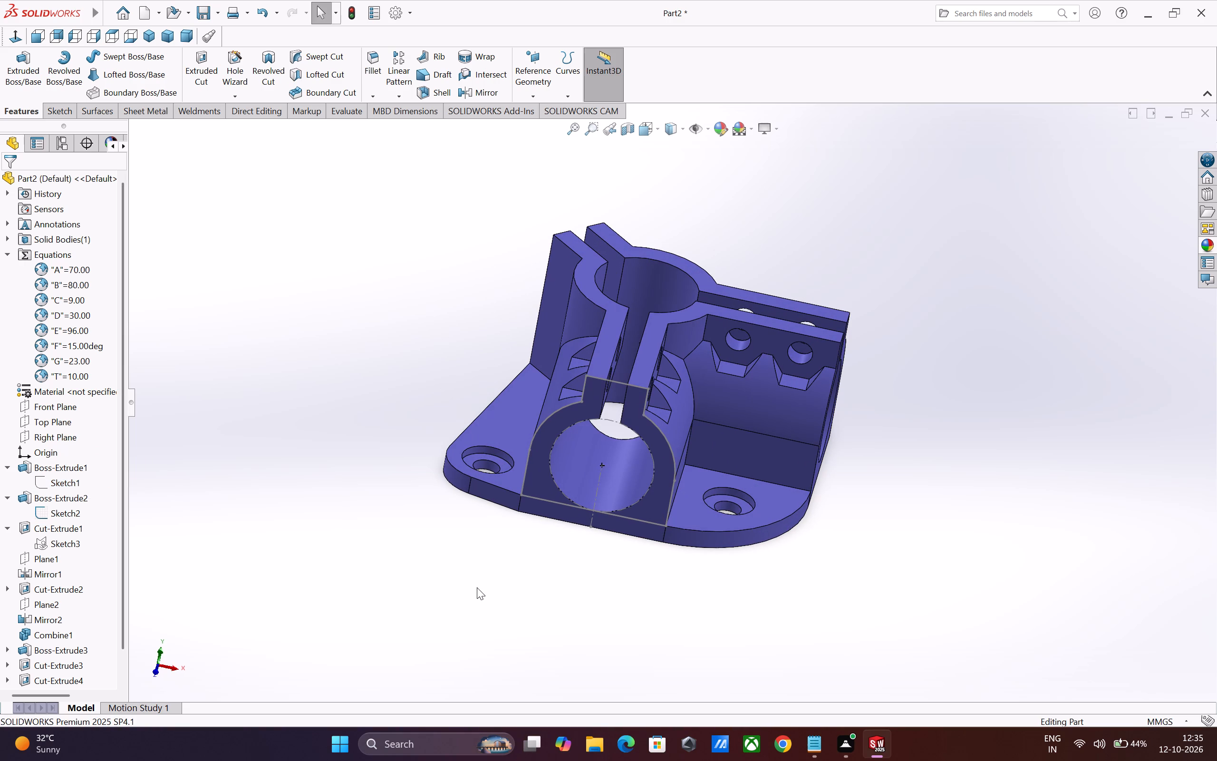
left_click(565, 495)
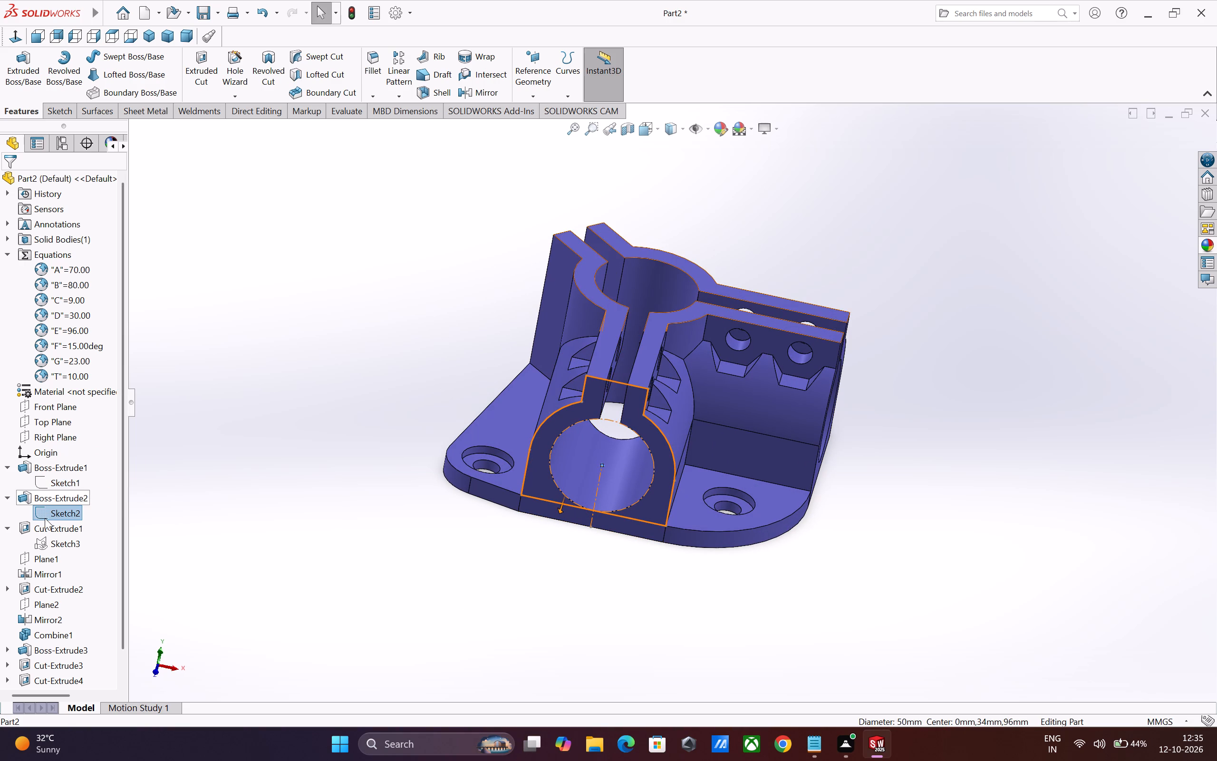
left_click(46, 517)
left_click(57, 501)
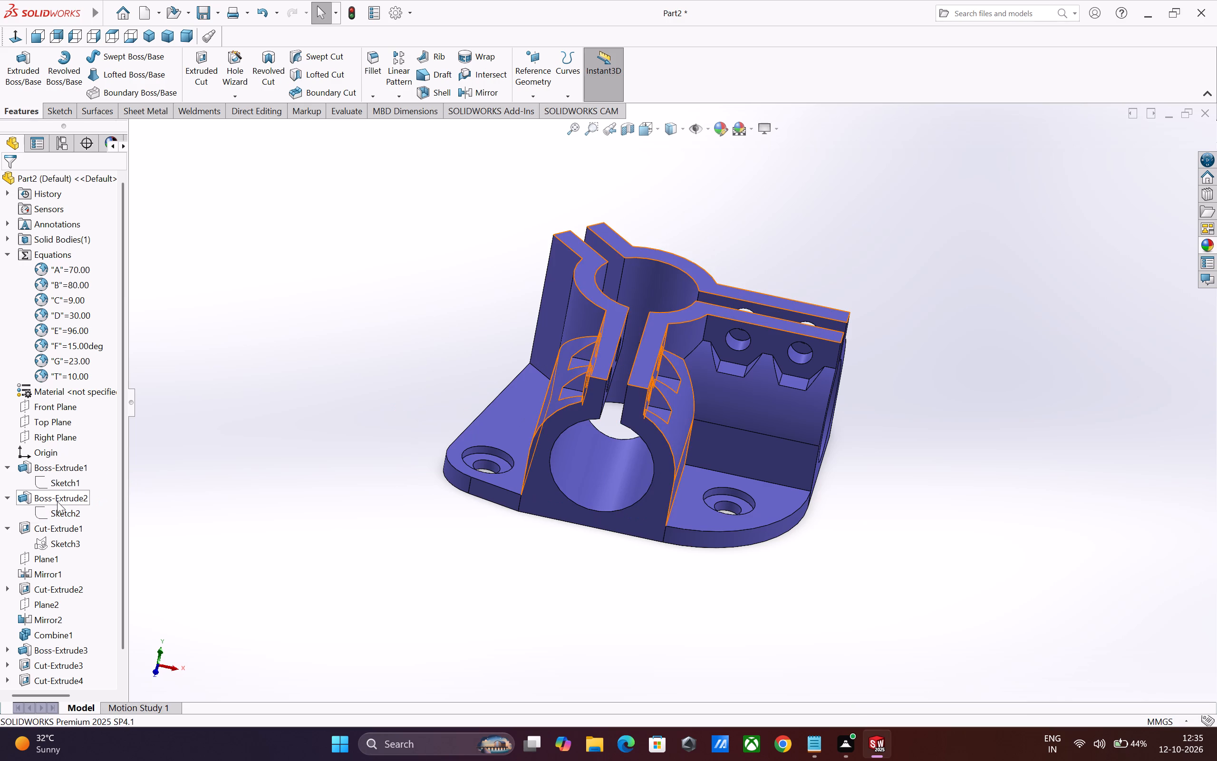
left_click(306, 546)
Examine the three counterbored holes in the base plate and the overall part from above.
middle_click_drag(551, 640, 523, 652)
scroll(478, 628, "up", 3)
middle_click_drag(446, 494, 458, 600)
scroll(460, 599, "up", 2)
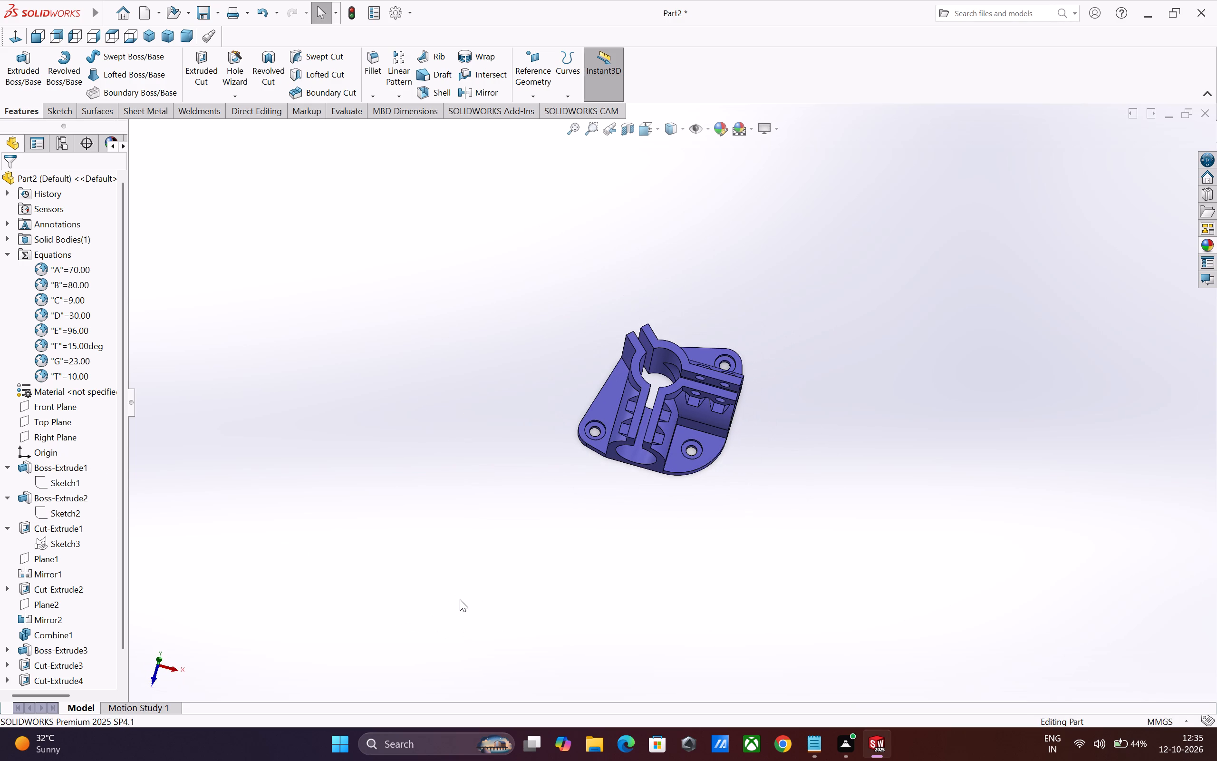
scroll(460, 583, "up", 2)
scroll(522, 479, "down", 1)
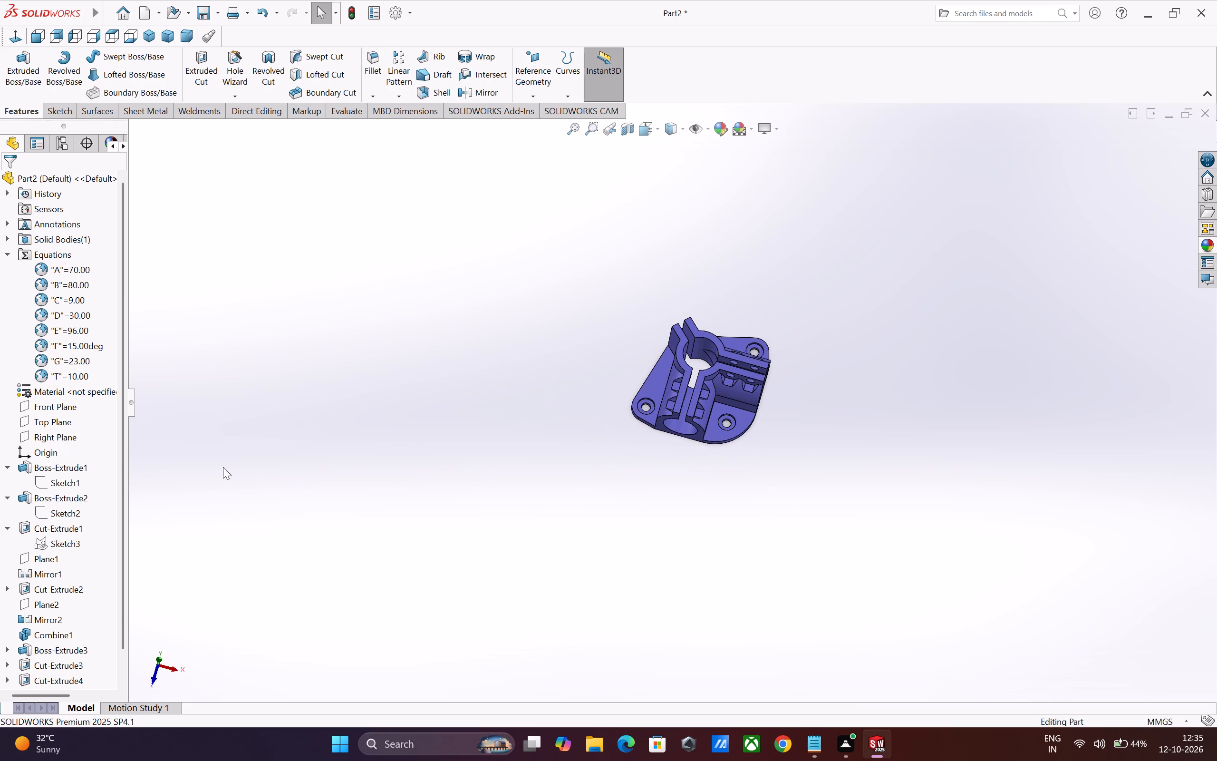
scroll(616, 419, "down", 3)
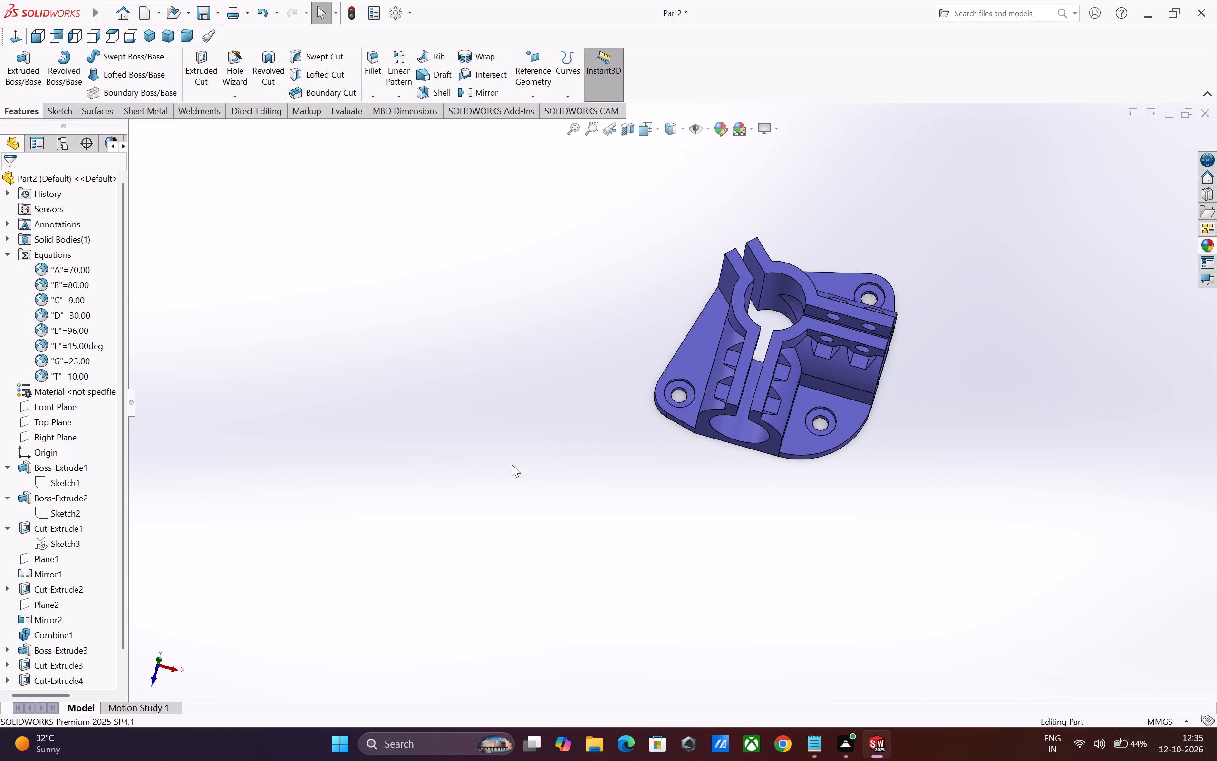
scroll(1149, 436, "up", 2)
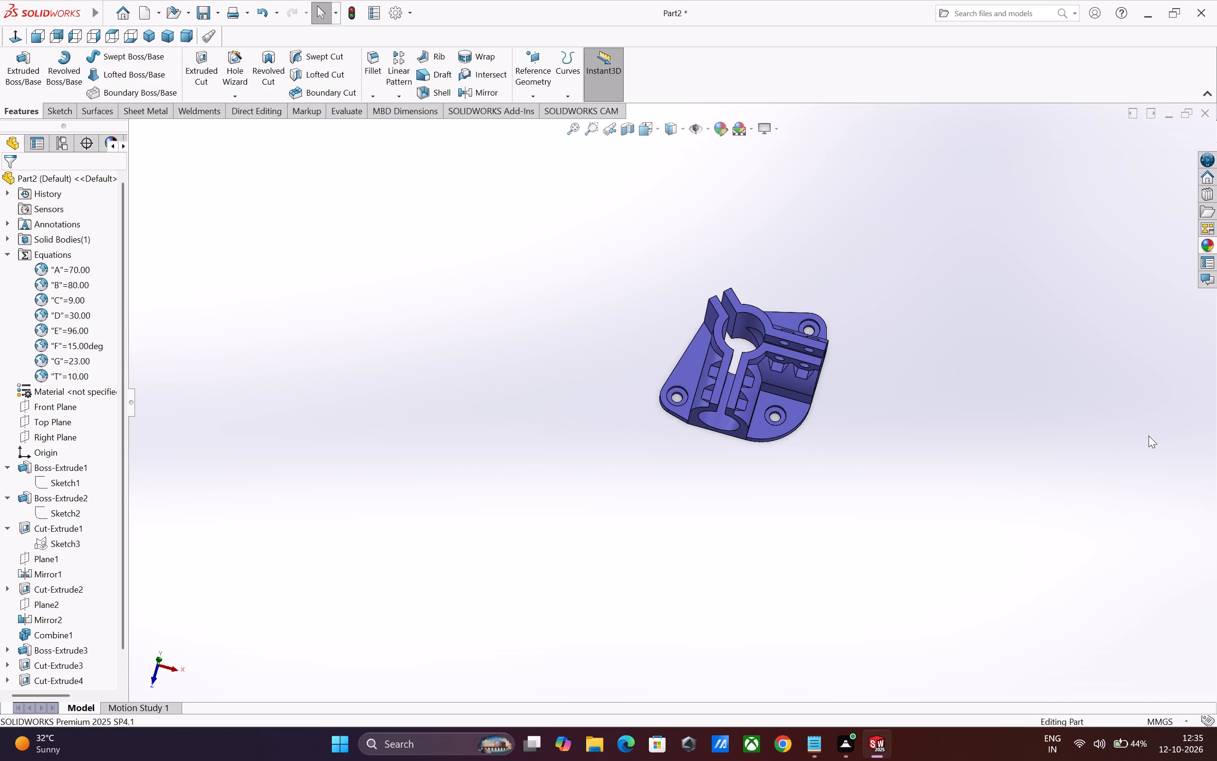
Examine the clamp flanges on the arms and corner boss from several angles.
scroll(1155, 391, "down", 1)
scroll(1155, 391, "up", 3)
middle_click_drag(1155, 421, 1204, 414)
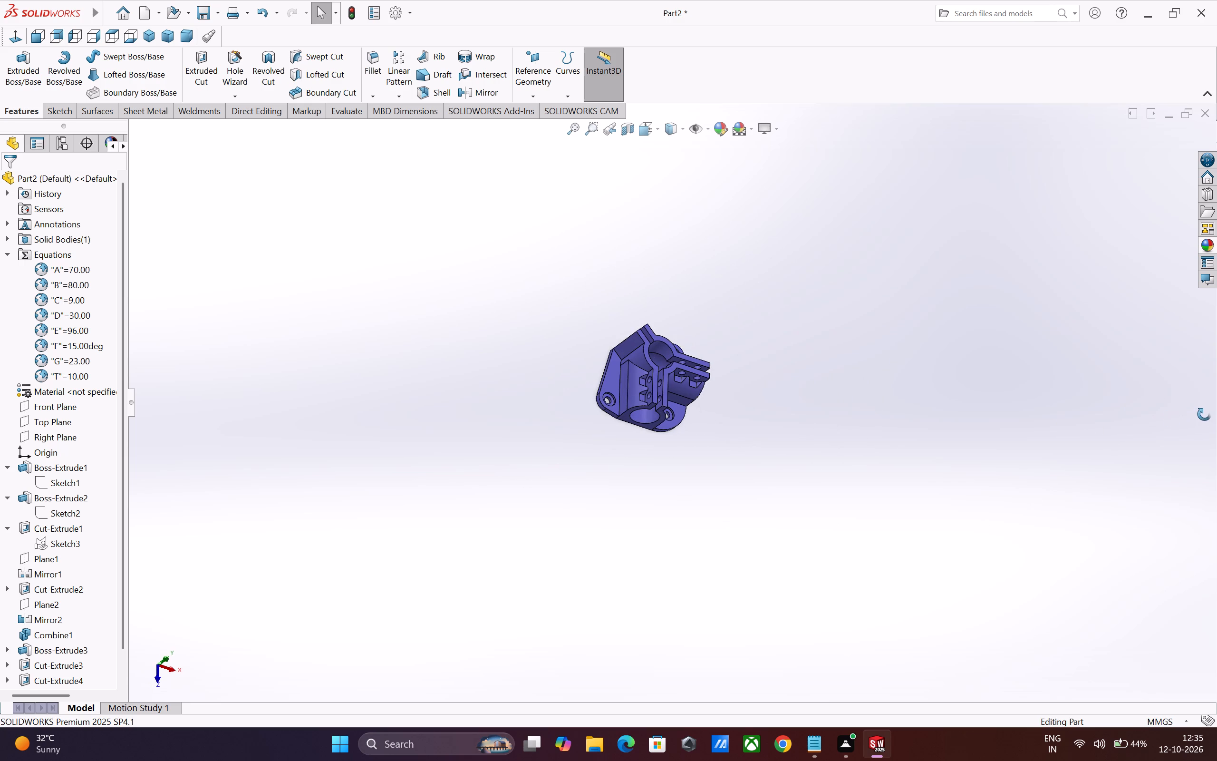
middle_click_drag(1204, 414, 1213, 410)
middle_click_drag(897, 475, 942, 456)
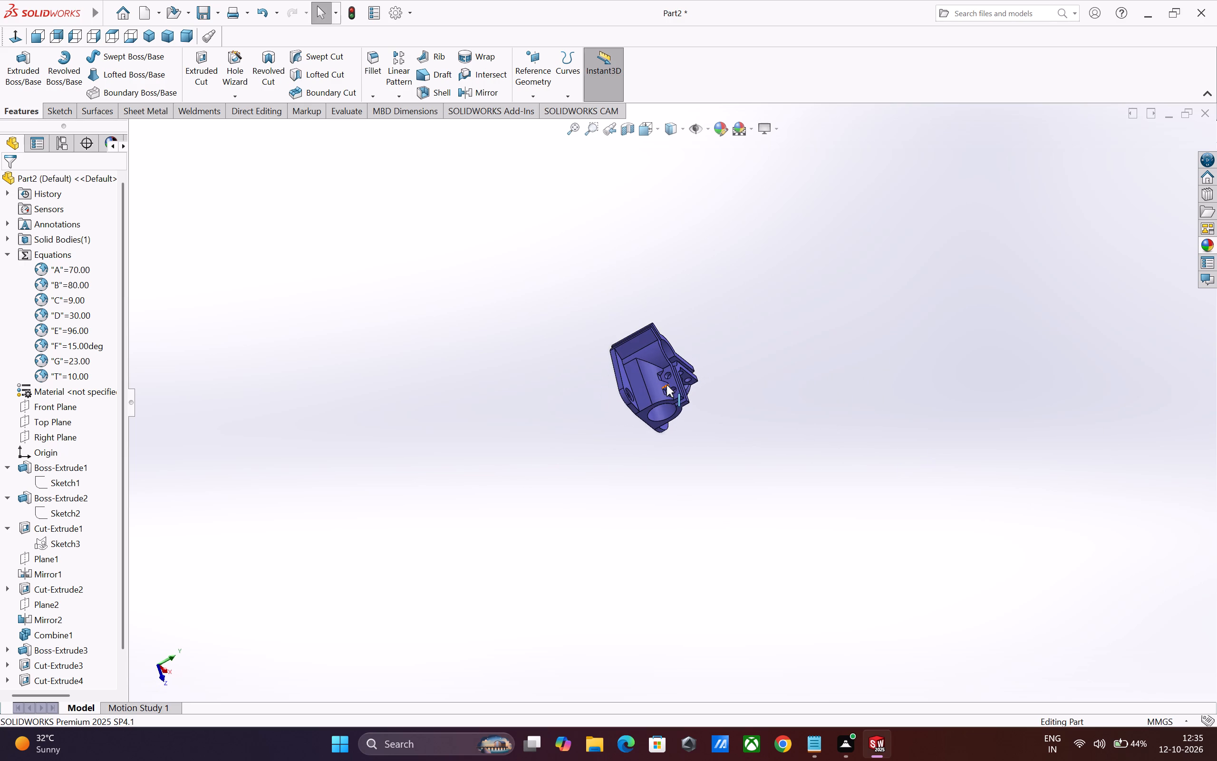
scroll(666, 385, "down", 4)
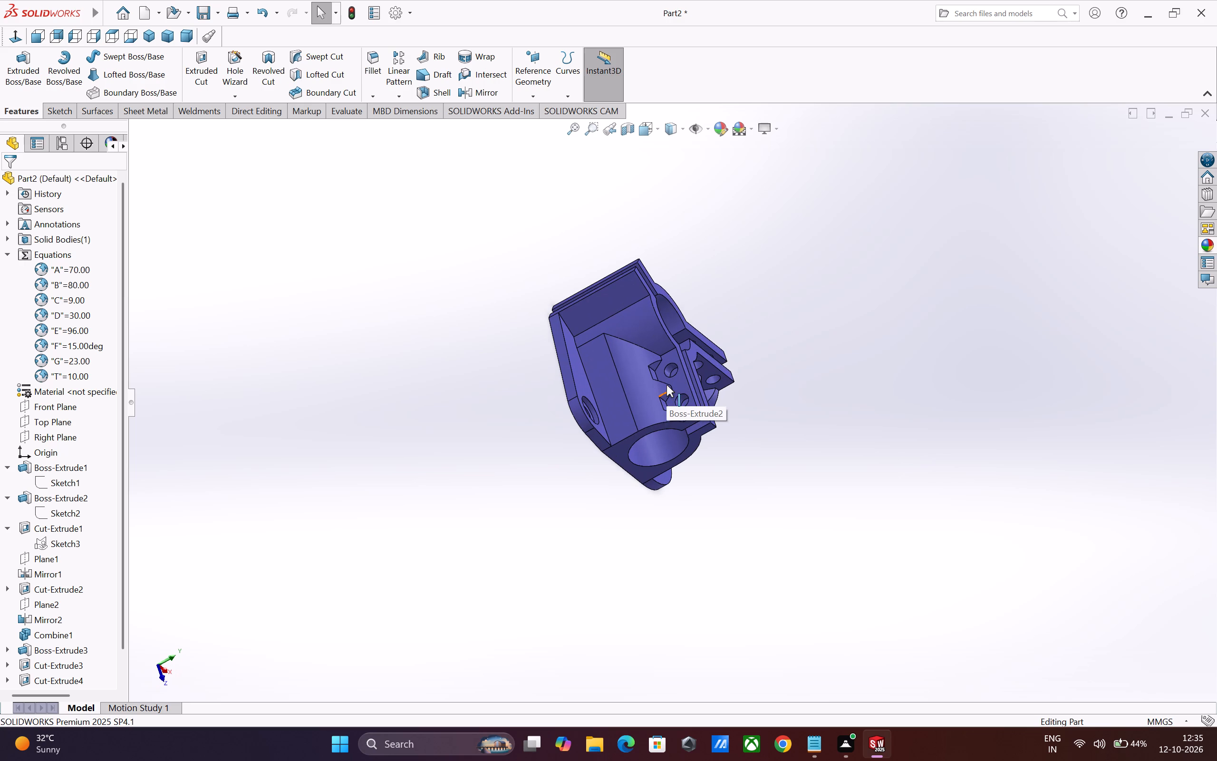
scroll(666, 385, "down", 1)
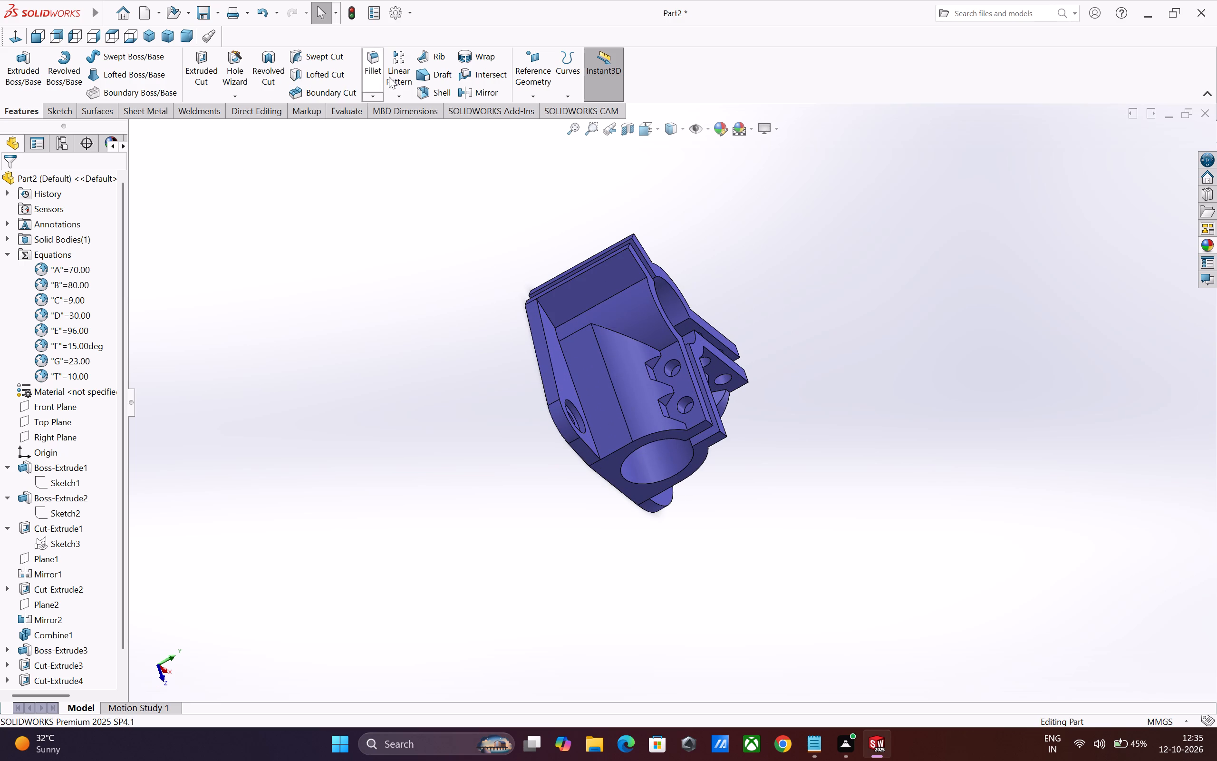
Fillet the top outer corner edges of the six clamp flange ends on both arms and the corner boss with a 12 mm radius.
left_click(373, 78)
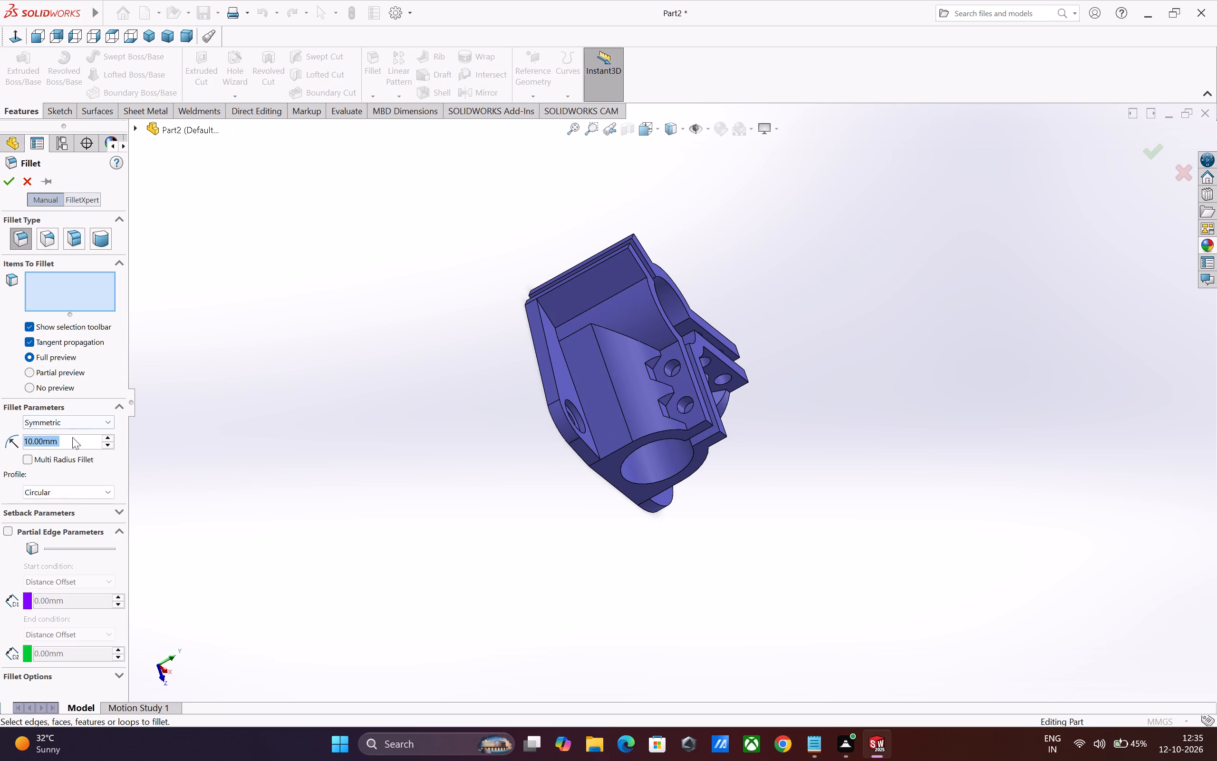
type("12")
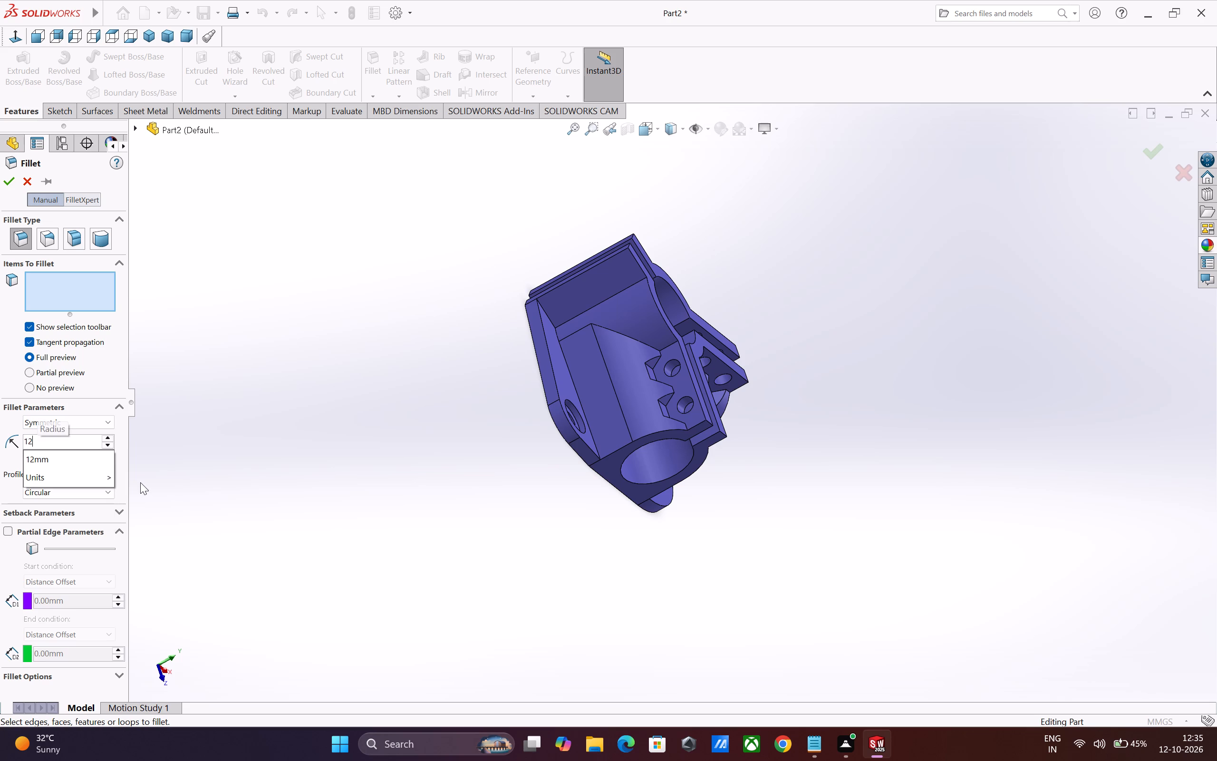
key("Return")
middle_click_drag(724, 632, 709, 640)
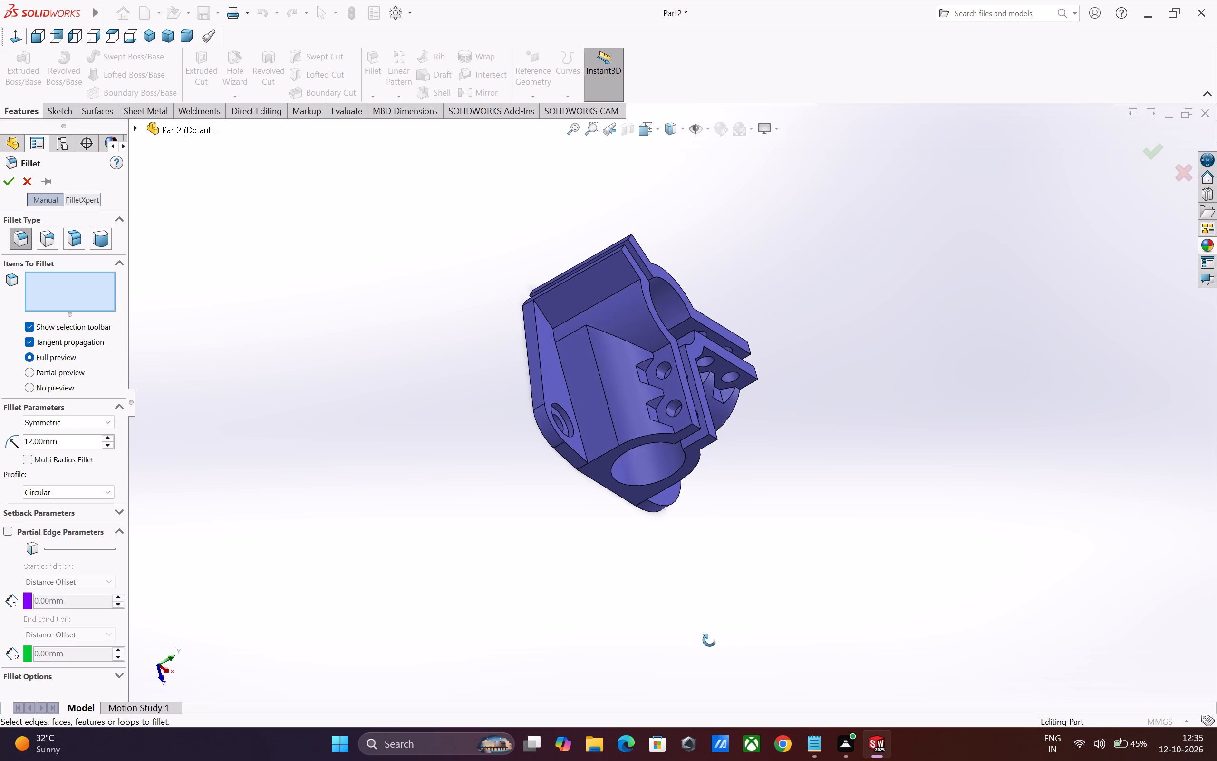
middle_click_drag(709, 640, 648, 597)
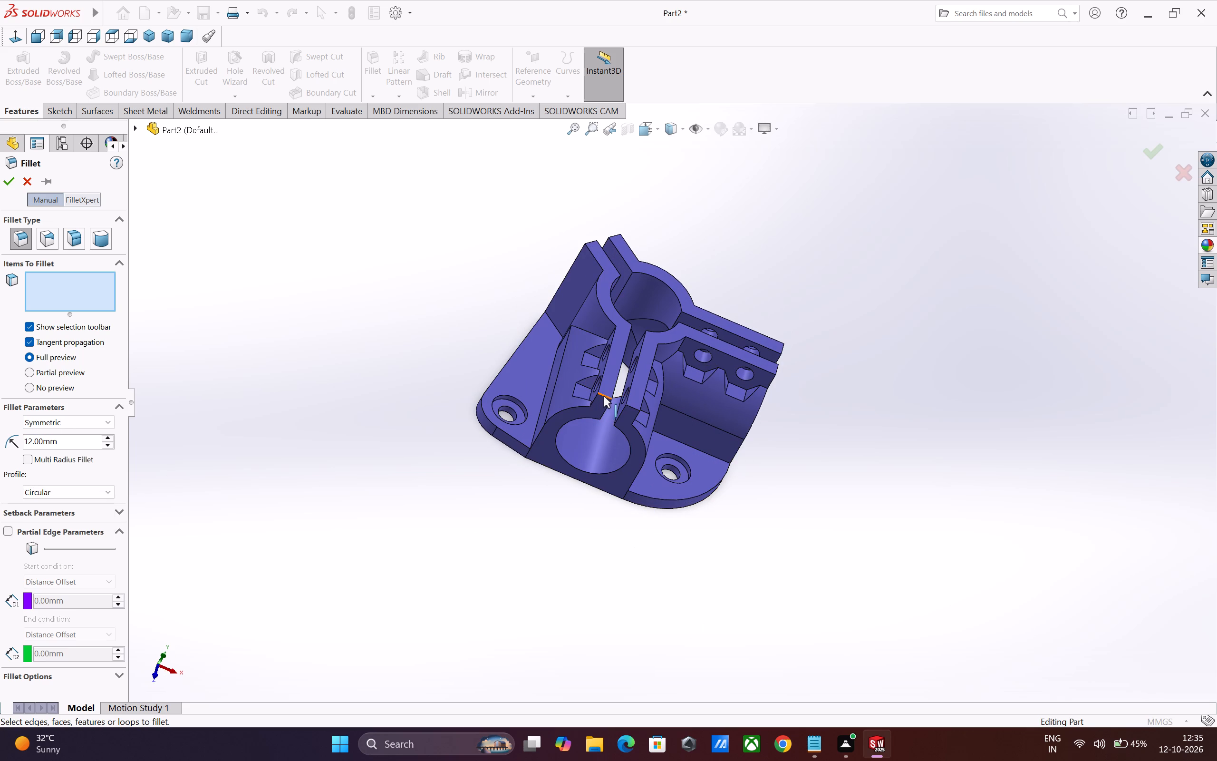
left_click(603, 396)
left_click(633, 406)
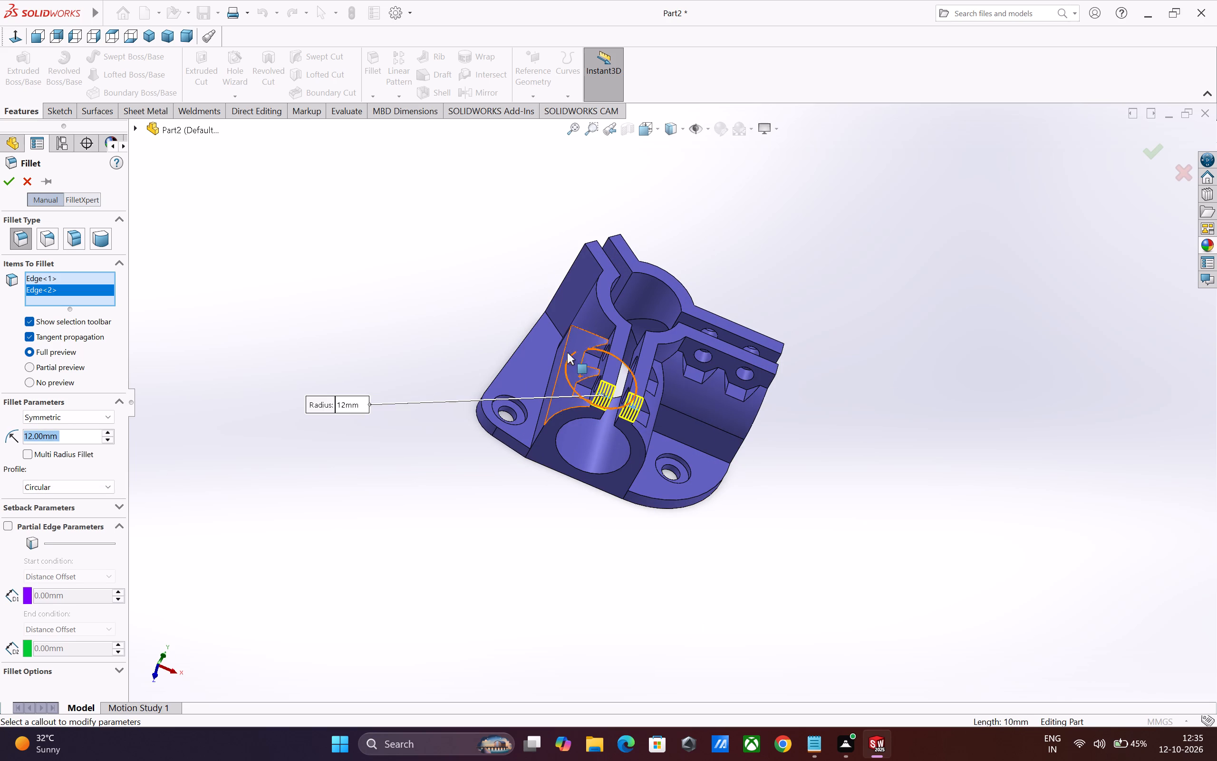
left_click(592, 243)
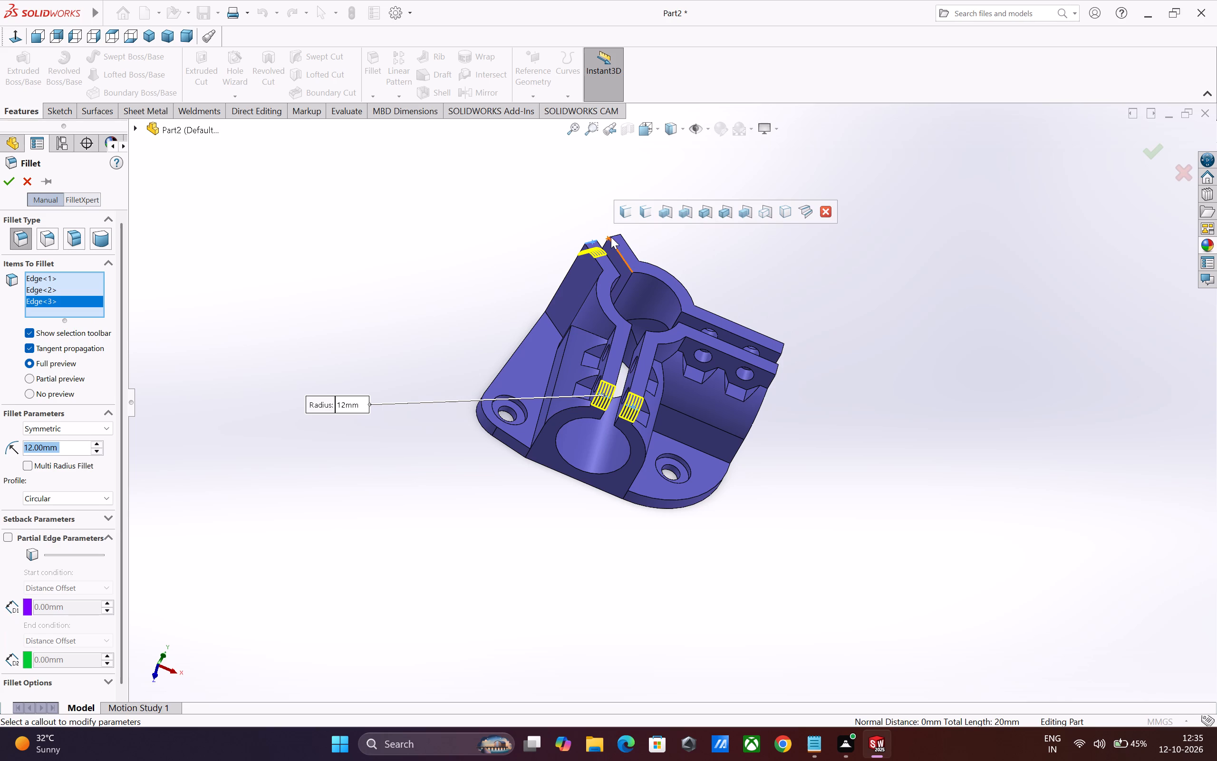
left_click(611, 237)
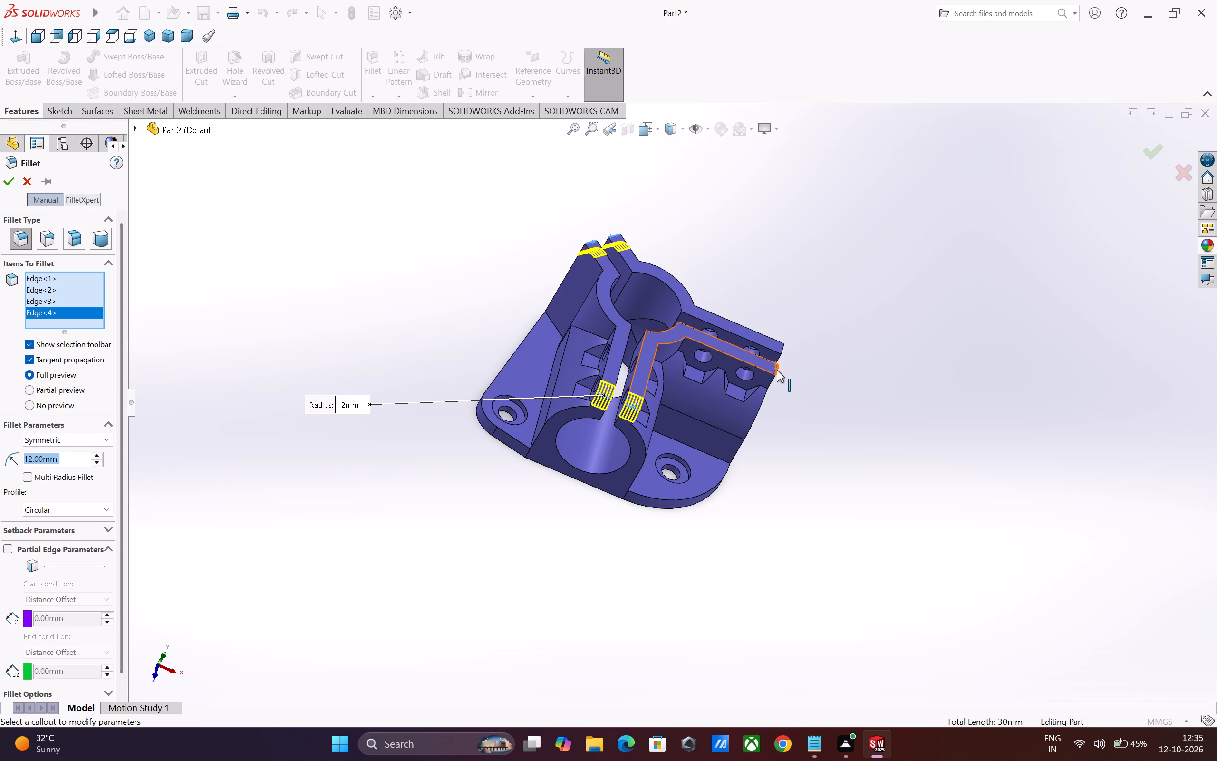
middle_click_drag(815, 406, 767, 428)
scroll(749, 382, "down", 2)
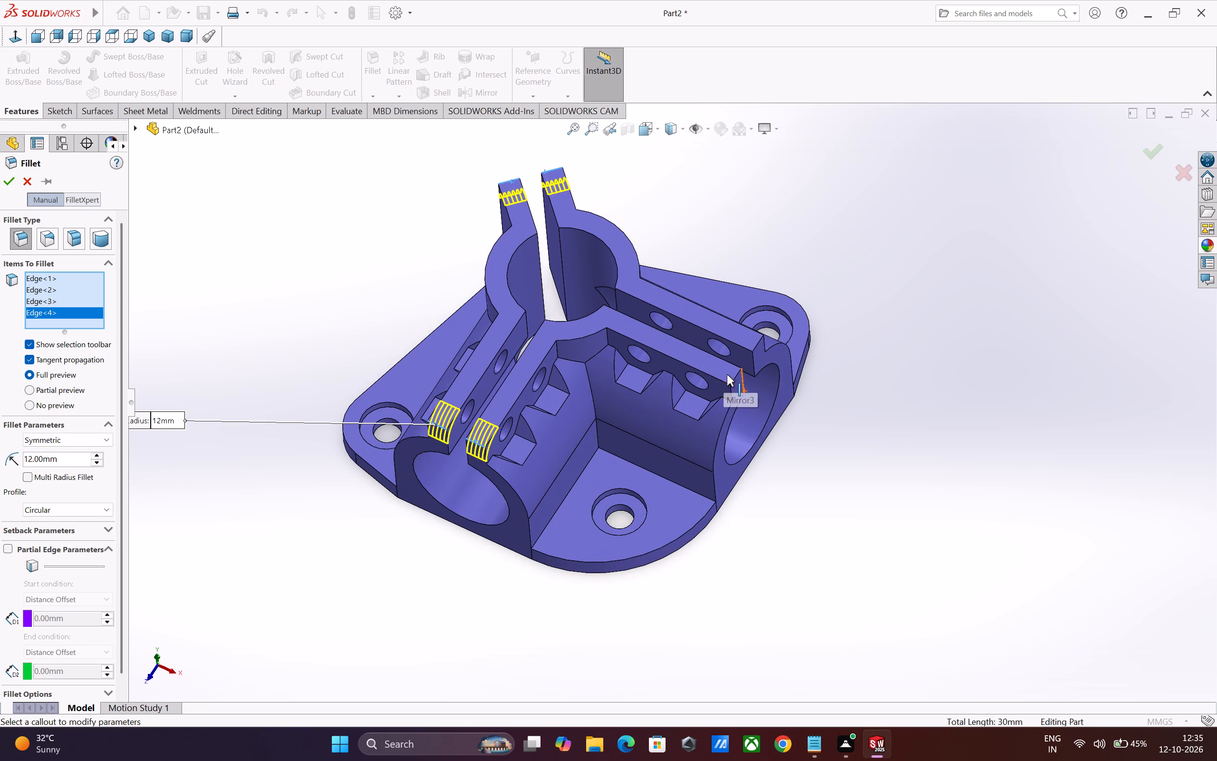
left_click(735, 376)
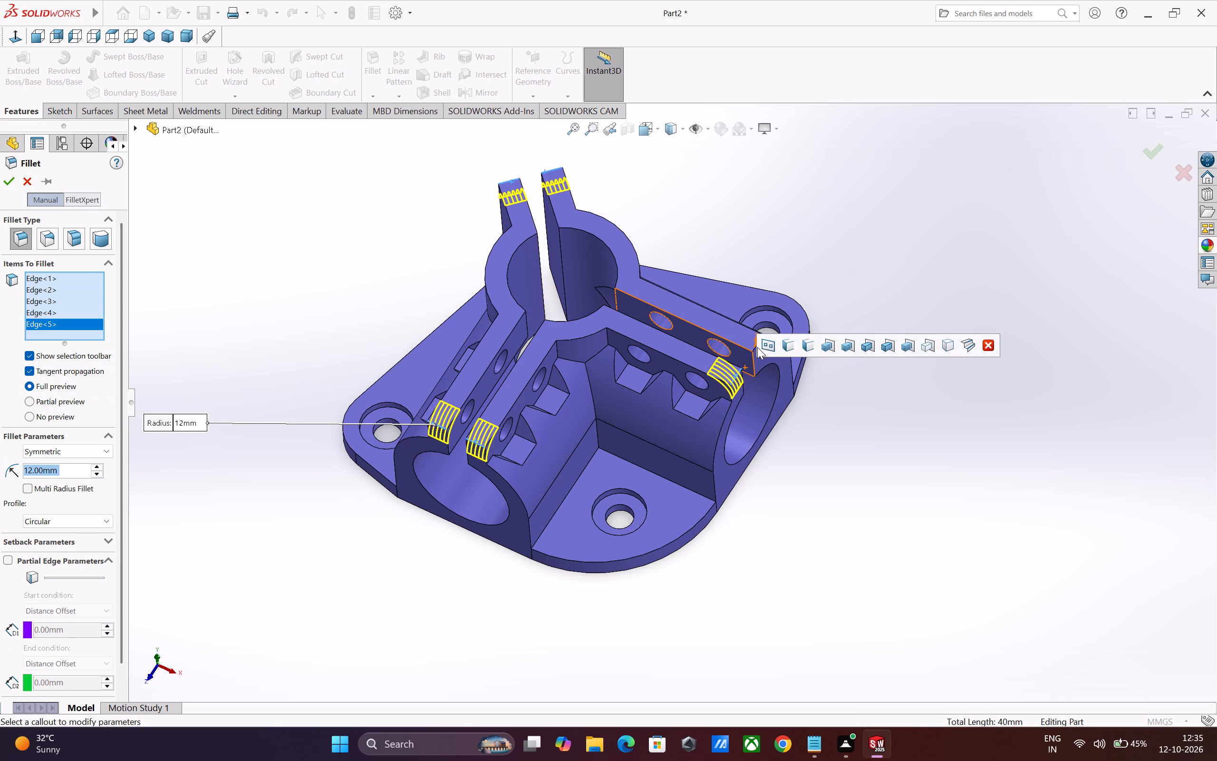
scroll(771, 381, "down", 4)
left_click(713, 312)
scroll(772, 403, "up", 5)
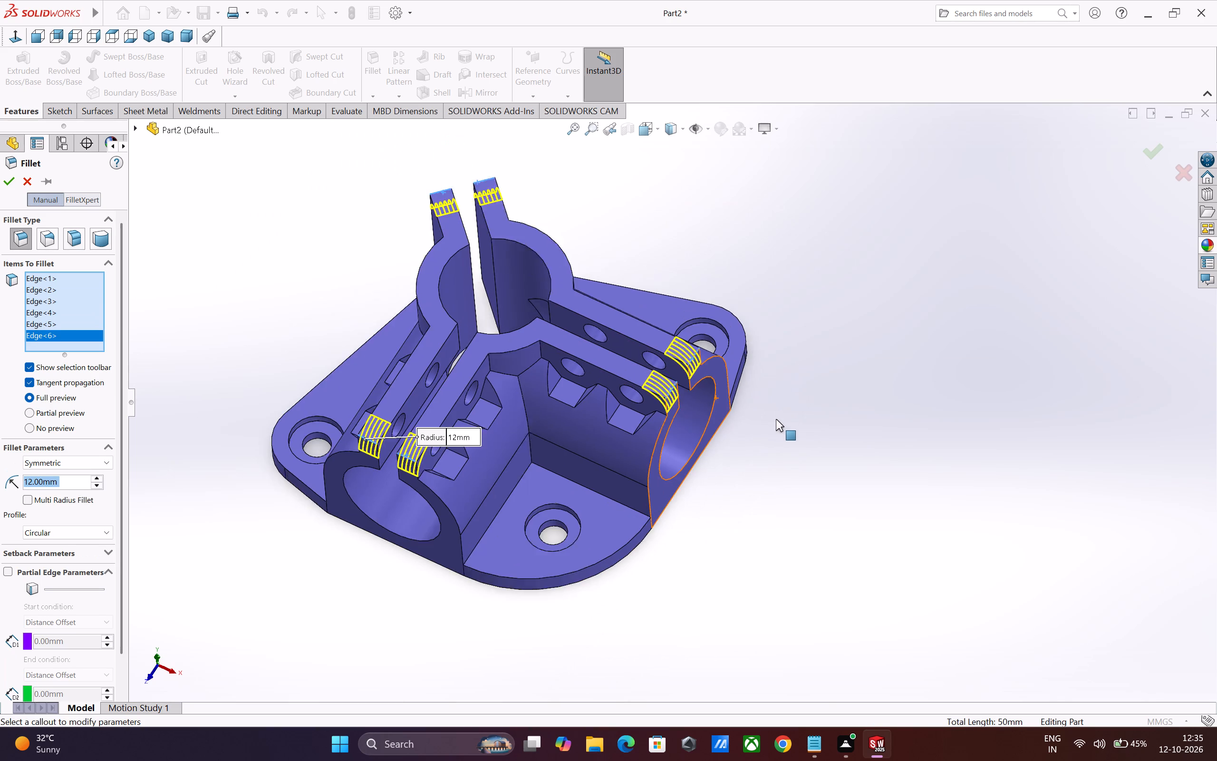
scroll(776, 419, "up", 1)
left_click(4, 176)
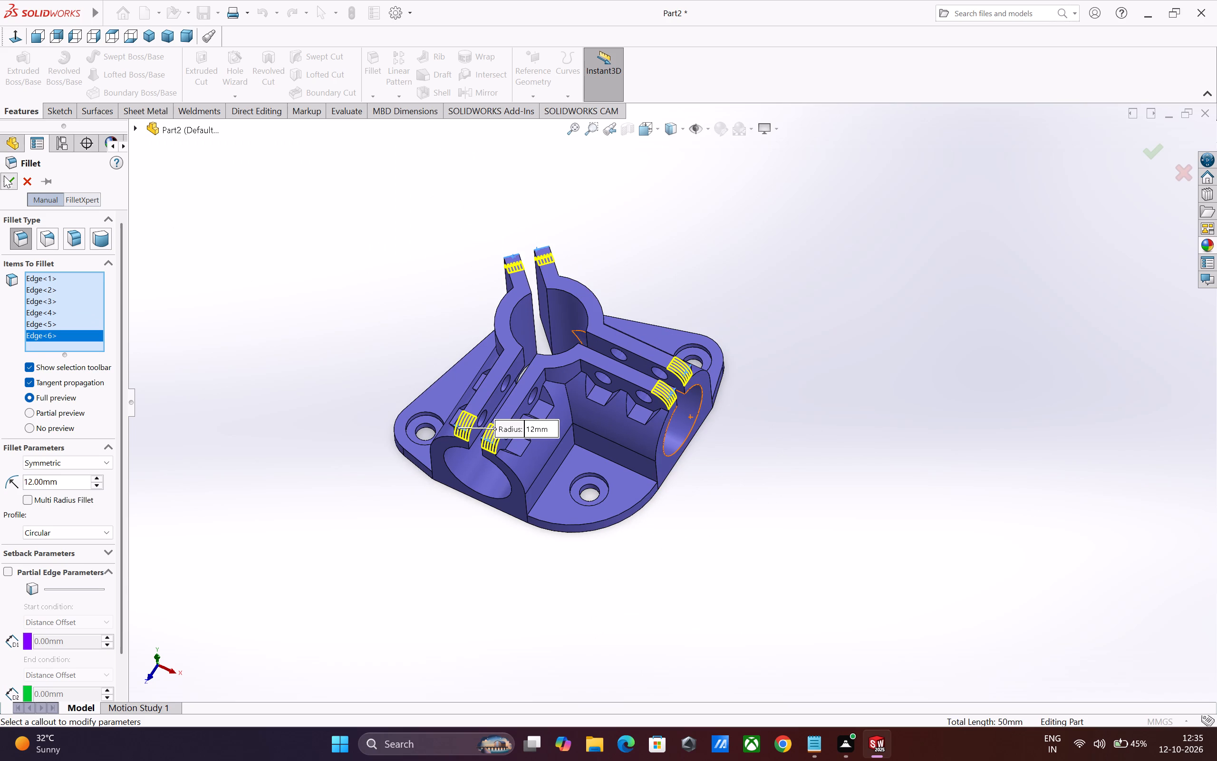
On the corner boss flange's flat side face, sketch a vertical straight slot from the fillet centre, about 46 mm between centres and 10 mm wide.
middle_click_drag(325, 433, 437, 426)
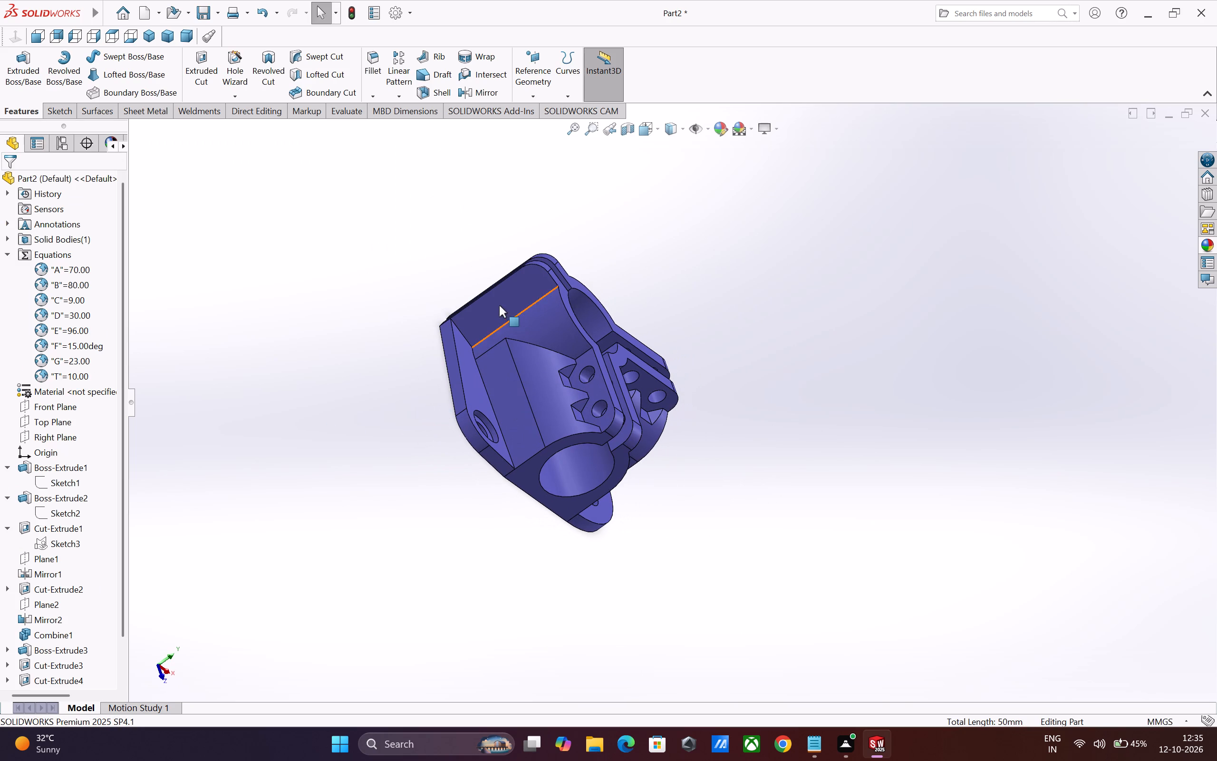
left_click(499, 305)
left_click(544, 279)
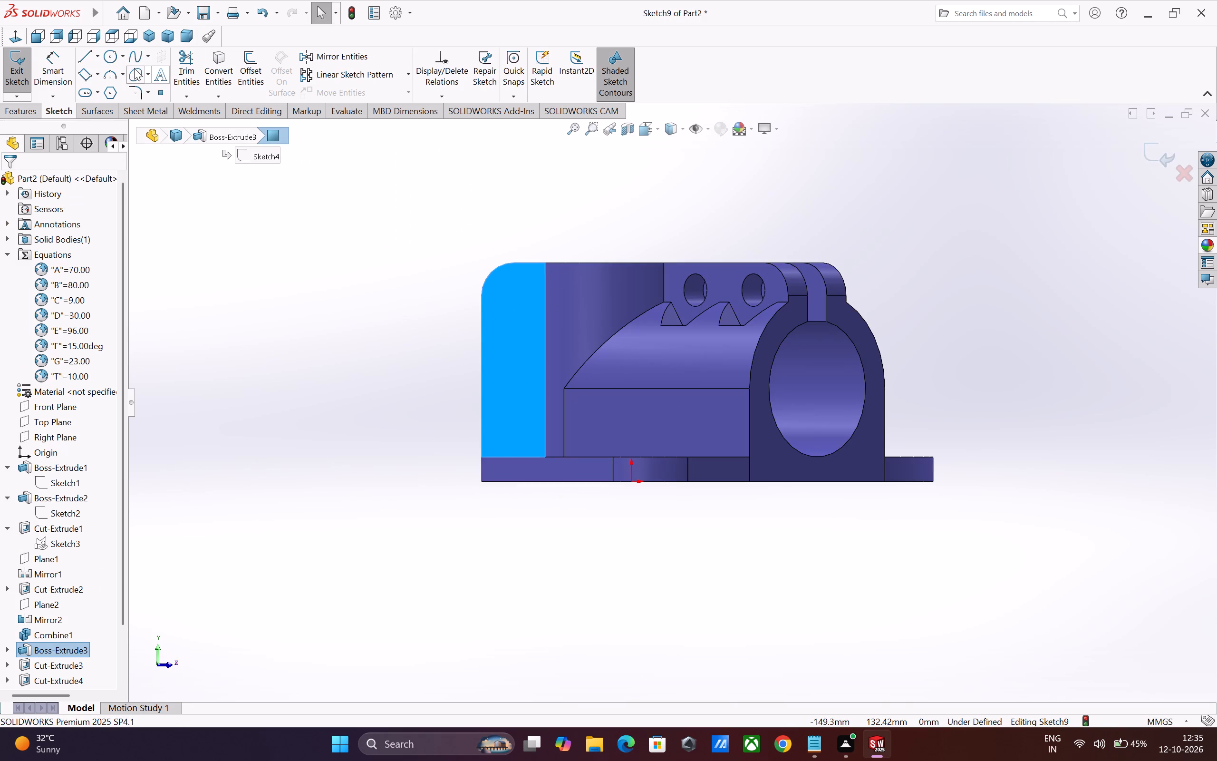
left_click(96, 84)
left_click(101, 105)
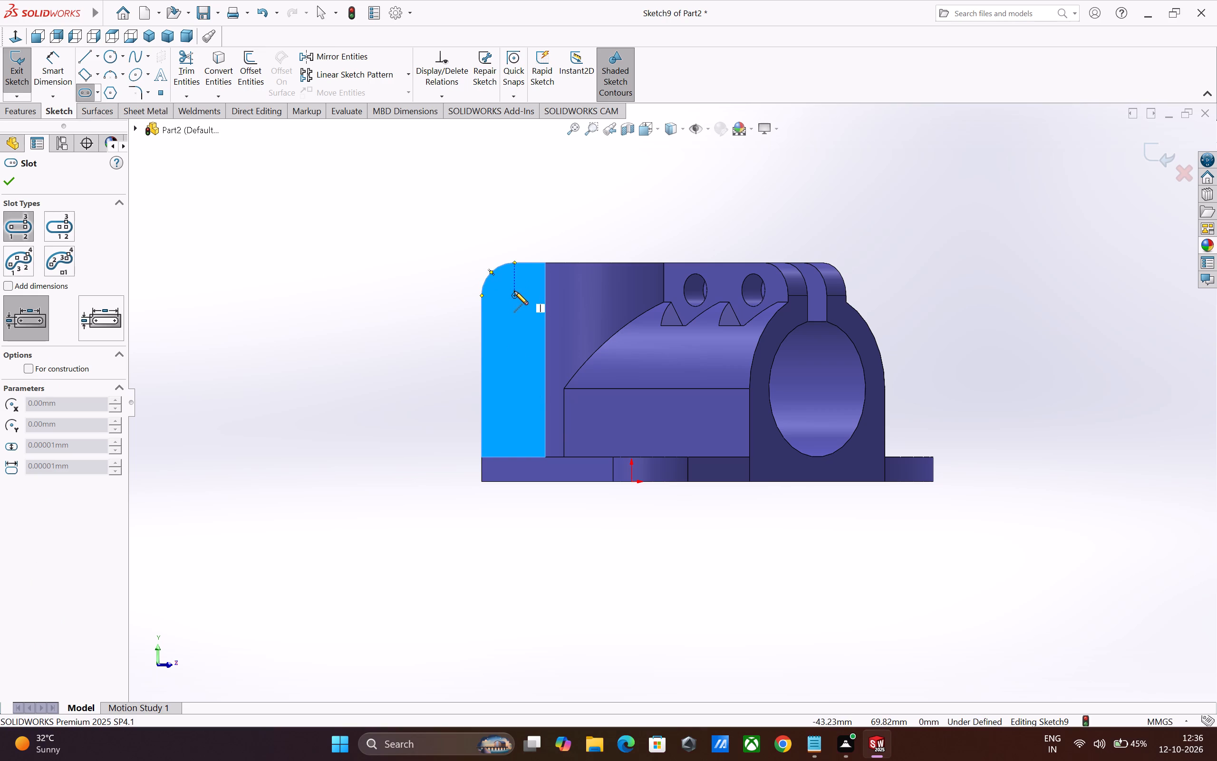
left_click(514, 295)
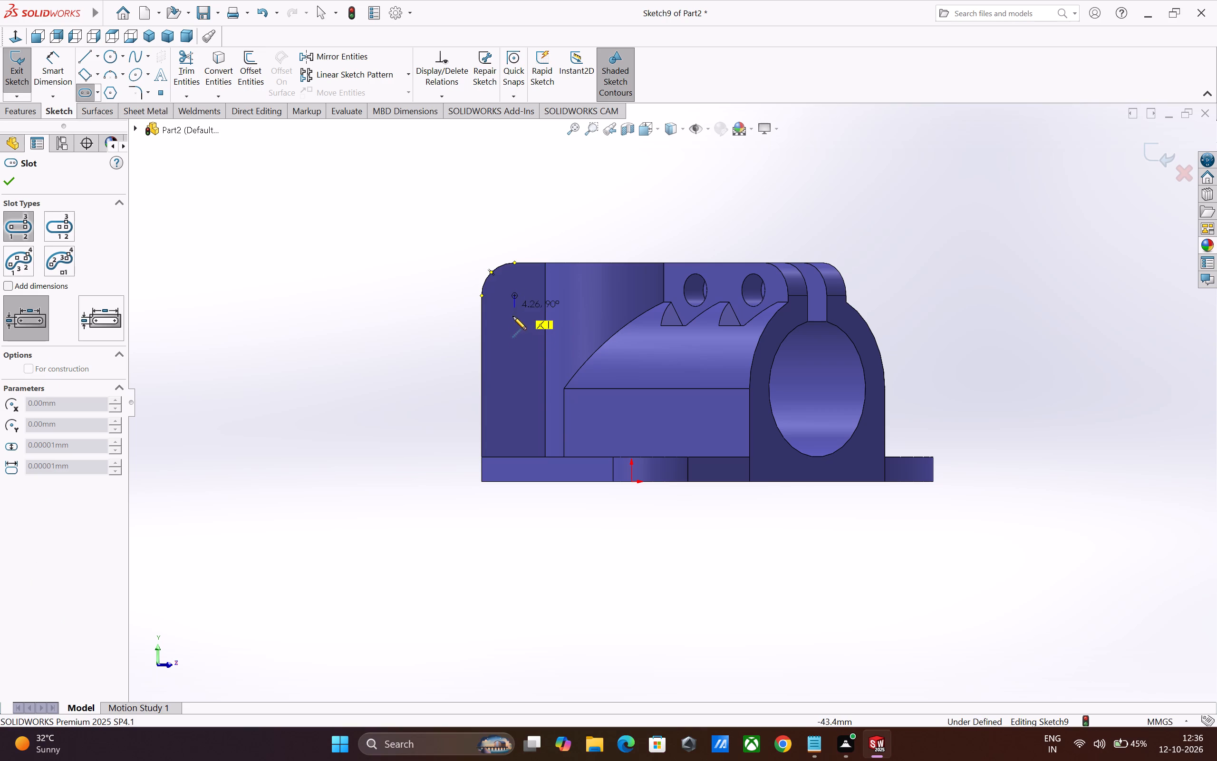
left_click(516, 421)
left_click(501, 425)
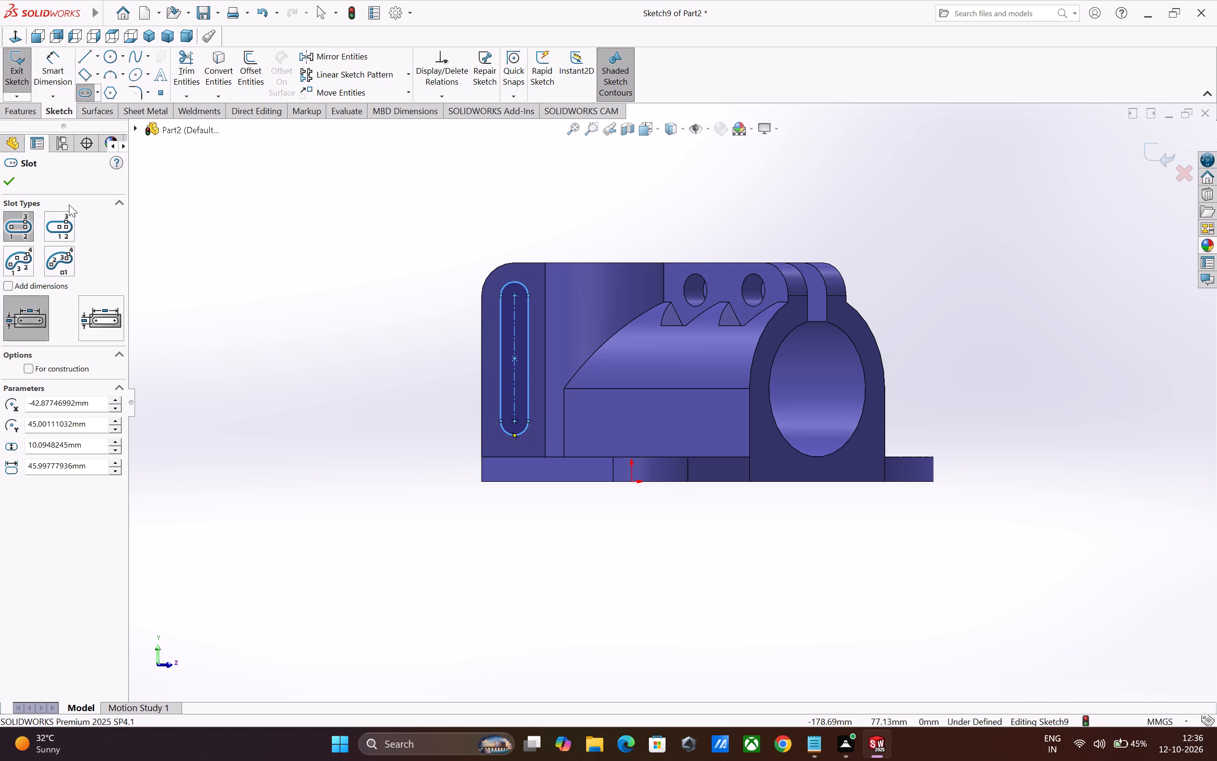
left_click(15, 184)
Dimension the slot's lower arc 10 mm above the base plate's top edge.
left_click(53, 81)
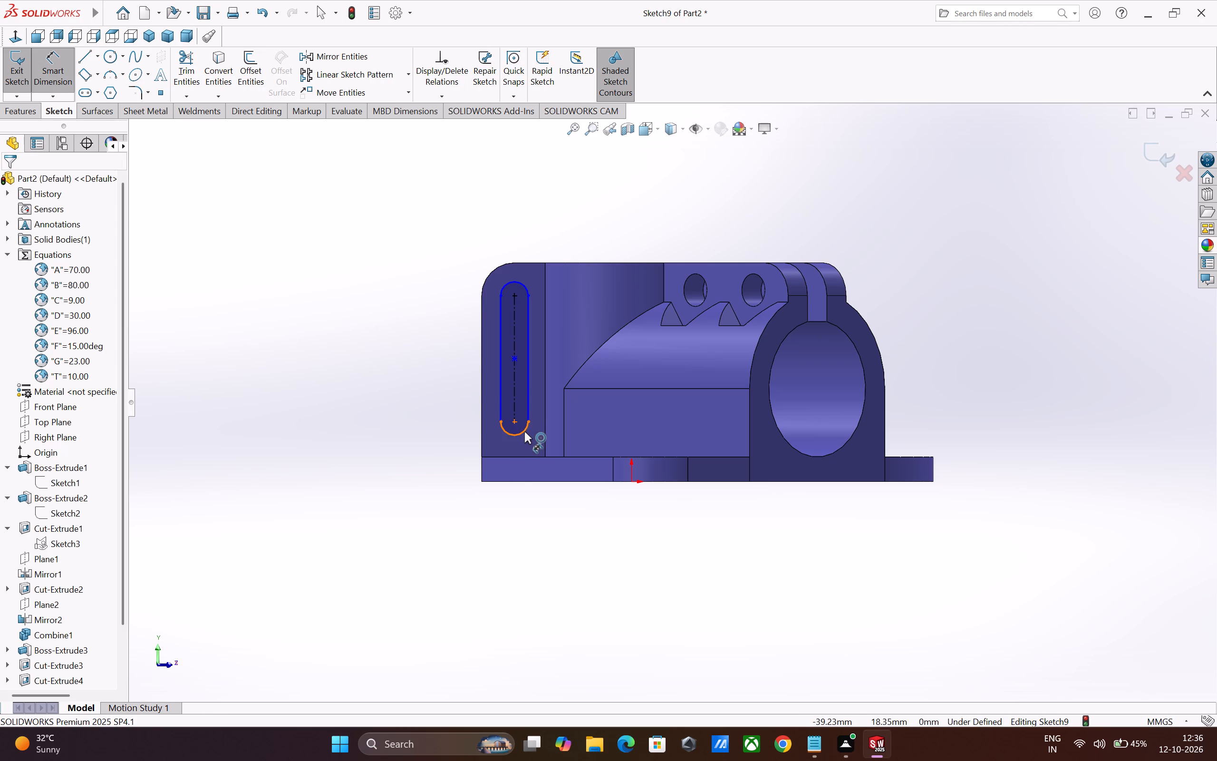
left_click(504, 458)
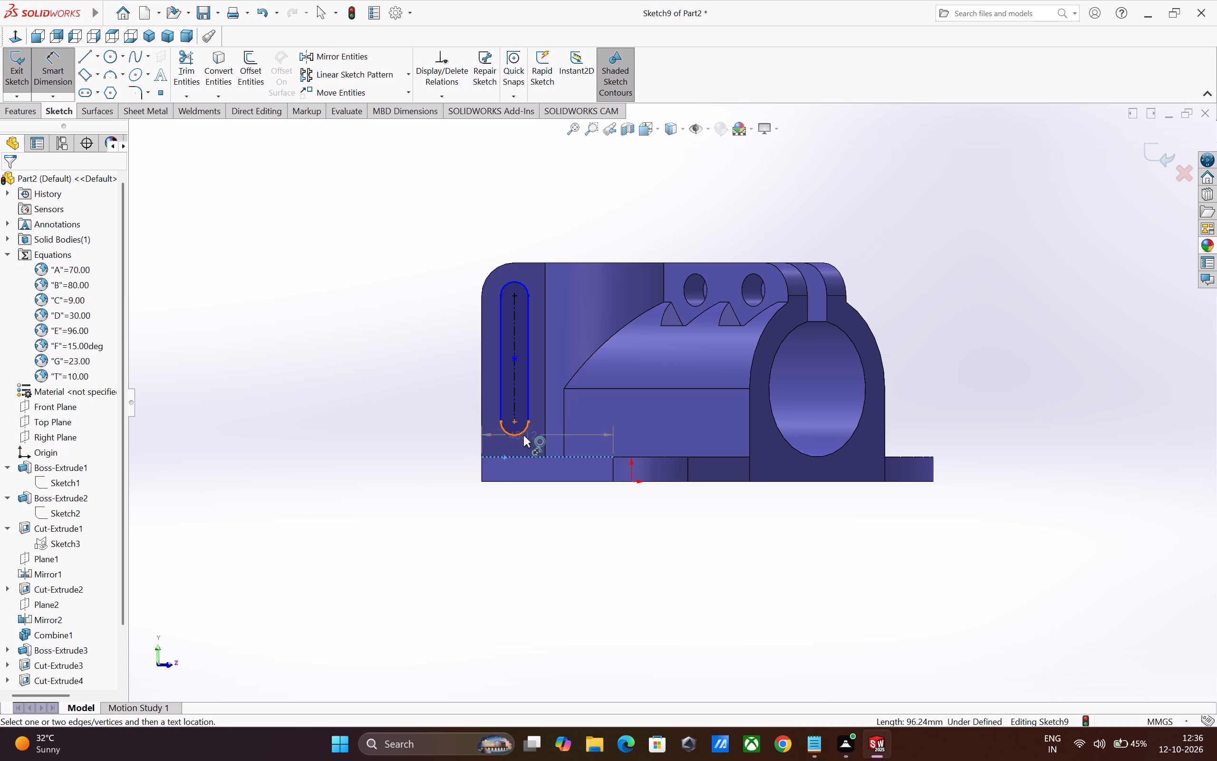
left_click(514, 435, "shift")
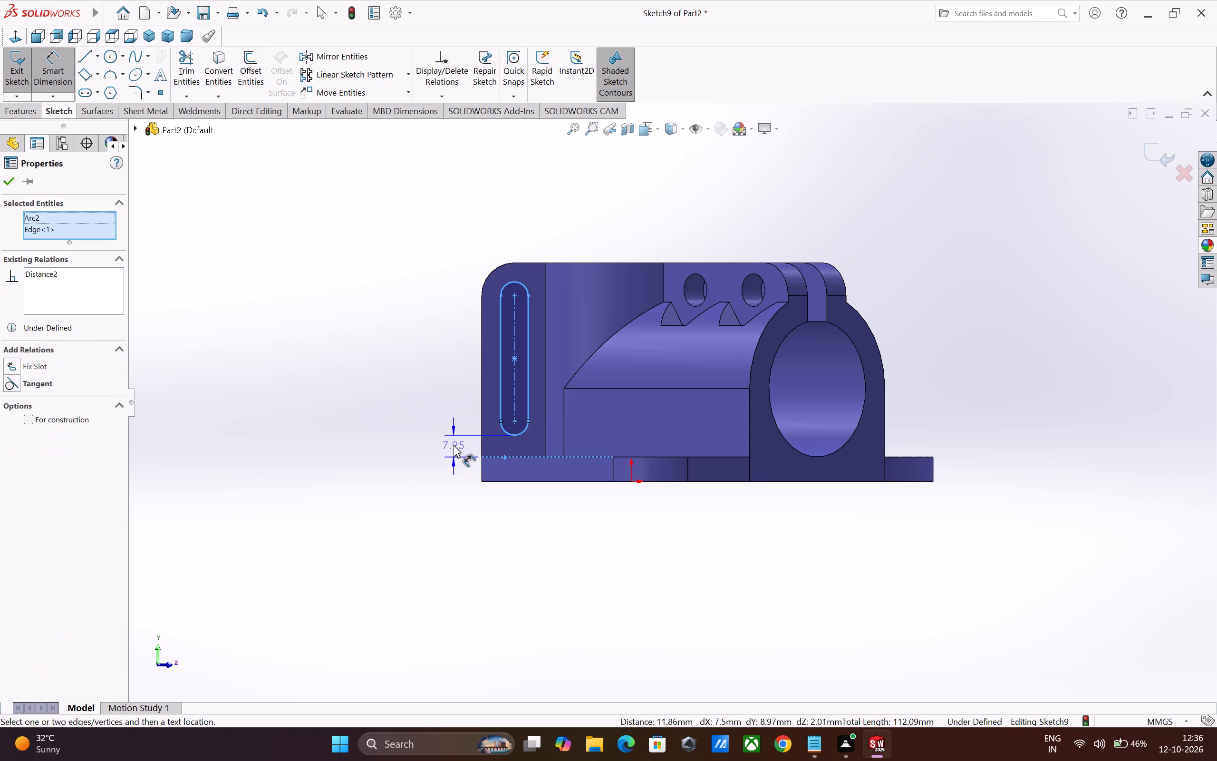
left_click(451, 443)
type("10")
key("Return")
Dimension the slot's width between its two straight sides as 10 mm.
scroll(532, 394, "down", 1)
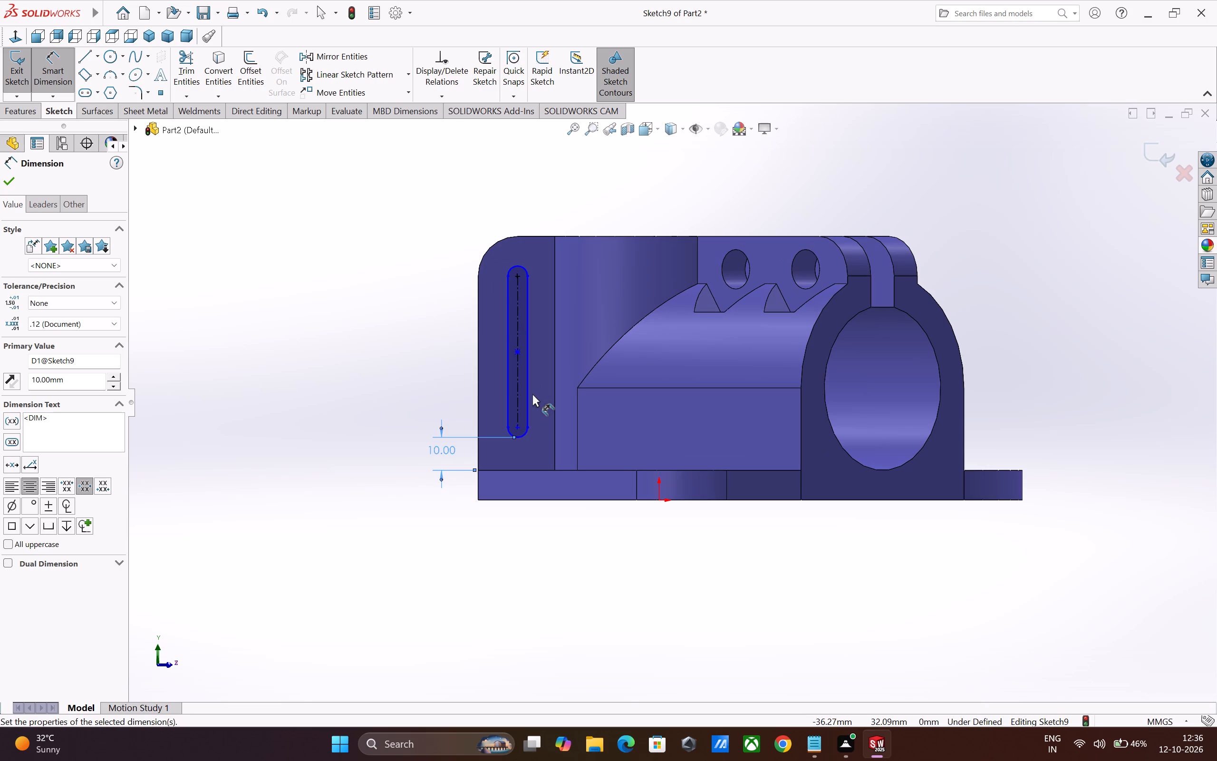
scroll(532, 394, "down", 2)
left_click(540, 398)
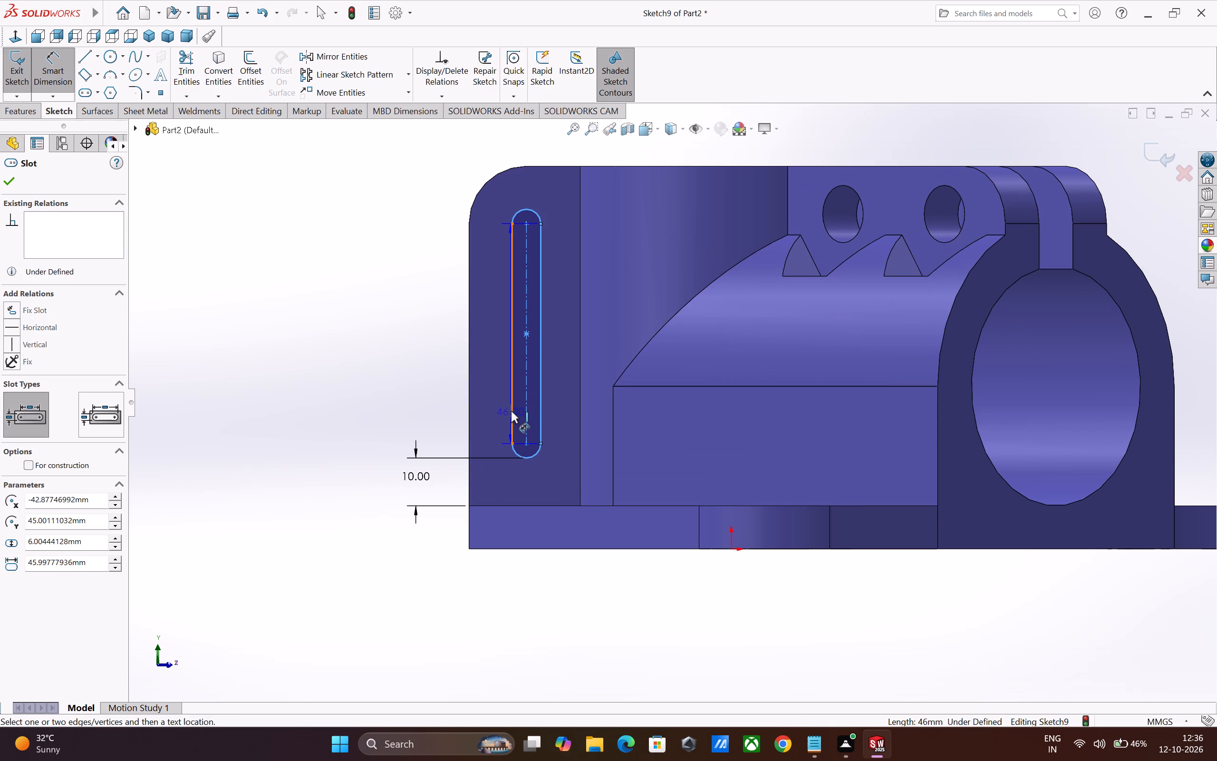
left_click(511, 411)
left_click(428, 402)
type("10")
key("Return")
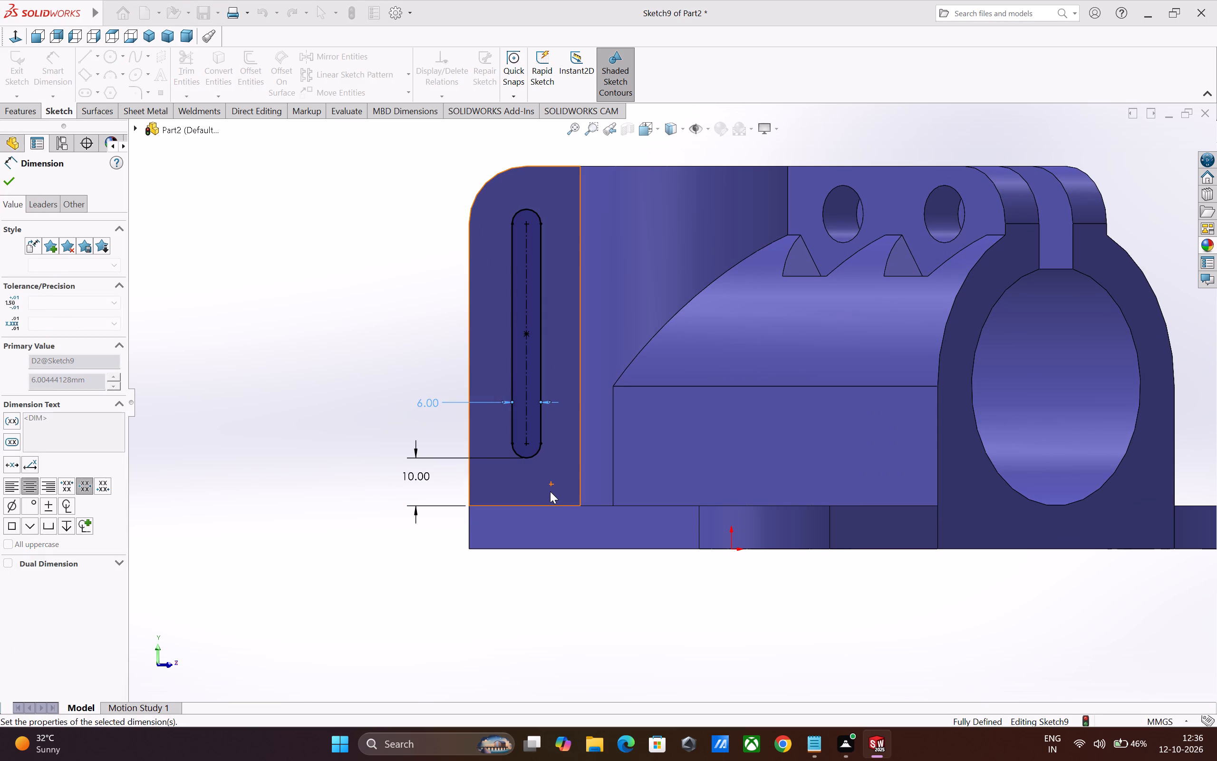
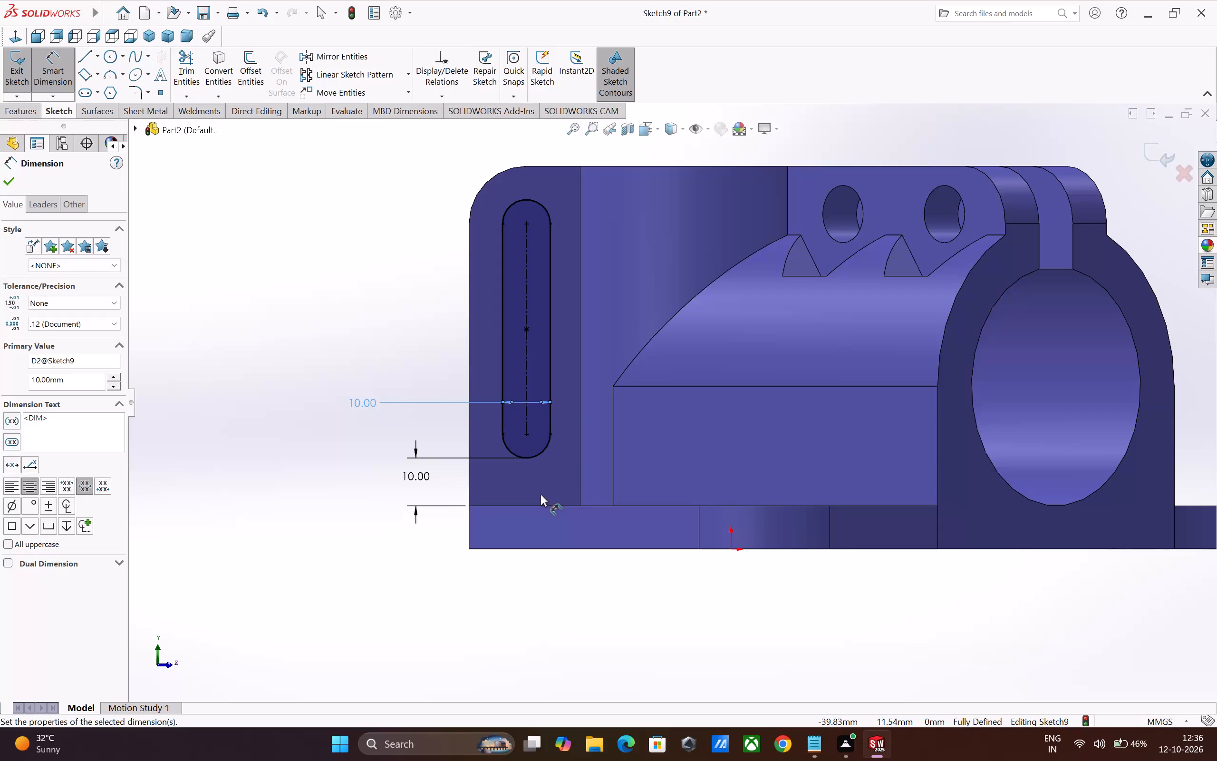
Finish dimensioning the vertical slot sketch and extrude-cut it Through All across the bracket's clamp flanges.
left_click(8, 181)
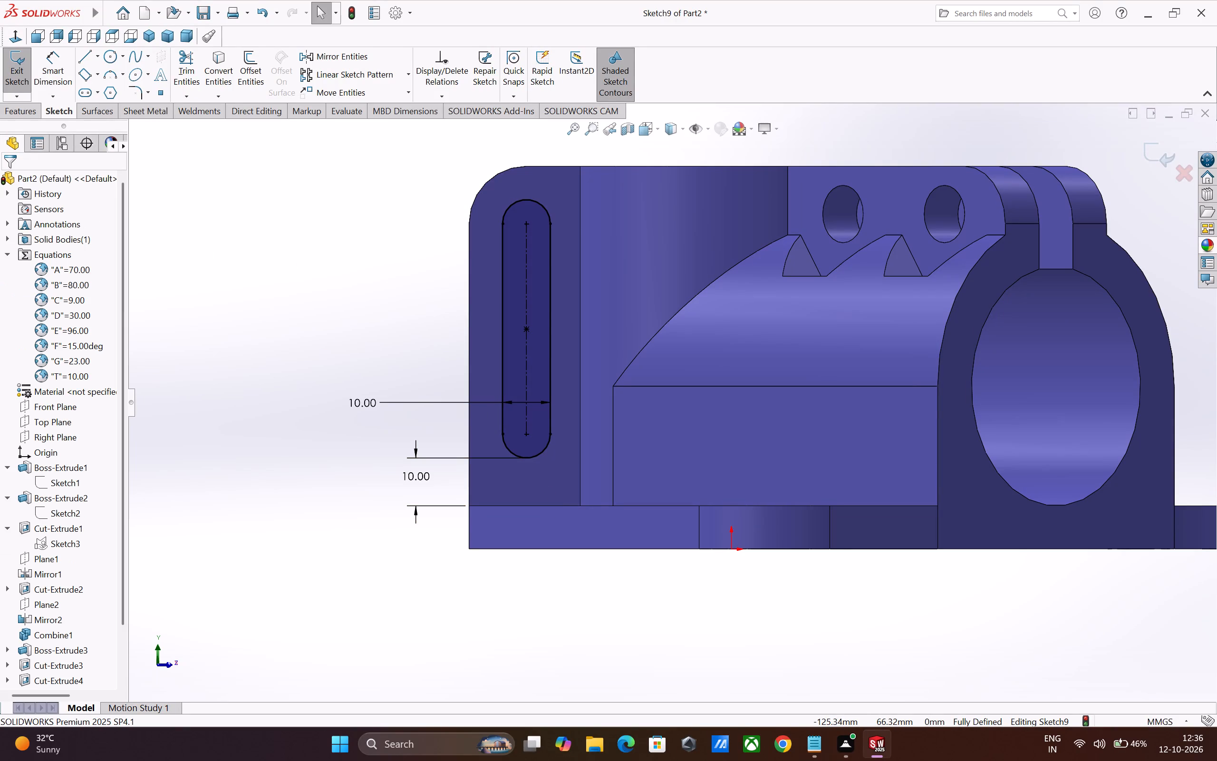
left_click(19, 116)
left_click(195, 66)
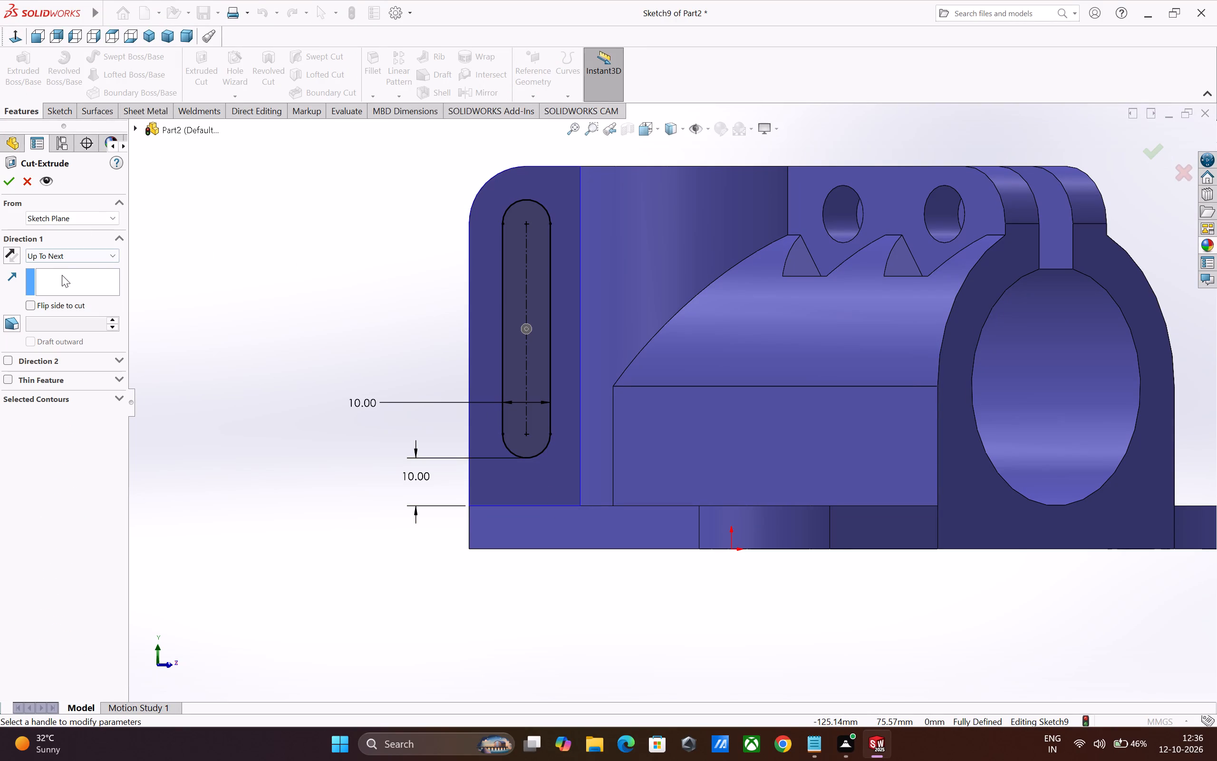
left_click(73, 254)
left_click(80, 278)
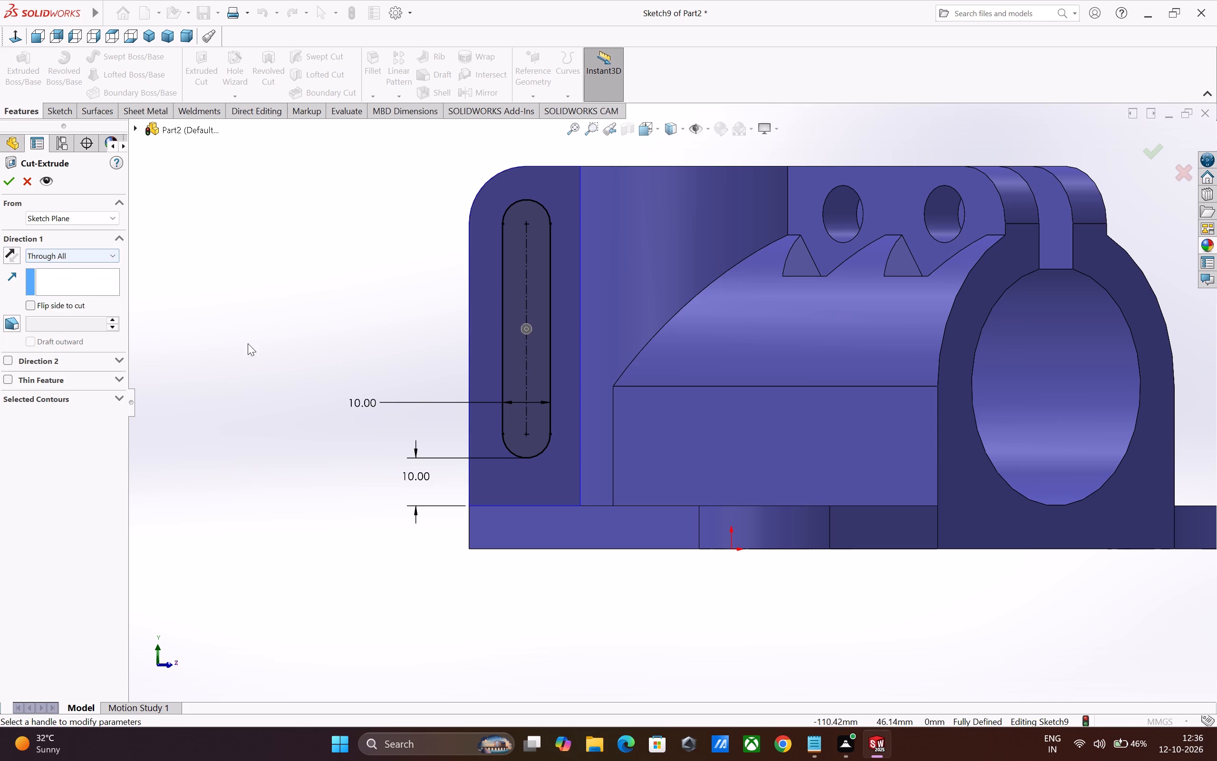
middle_click_drag(301, 360, 344, 491)
scroll(344, 491, "up", 4)
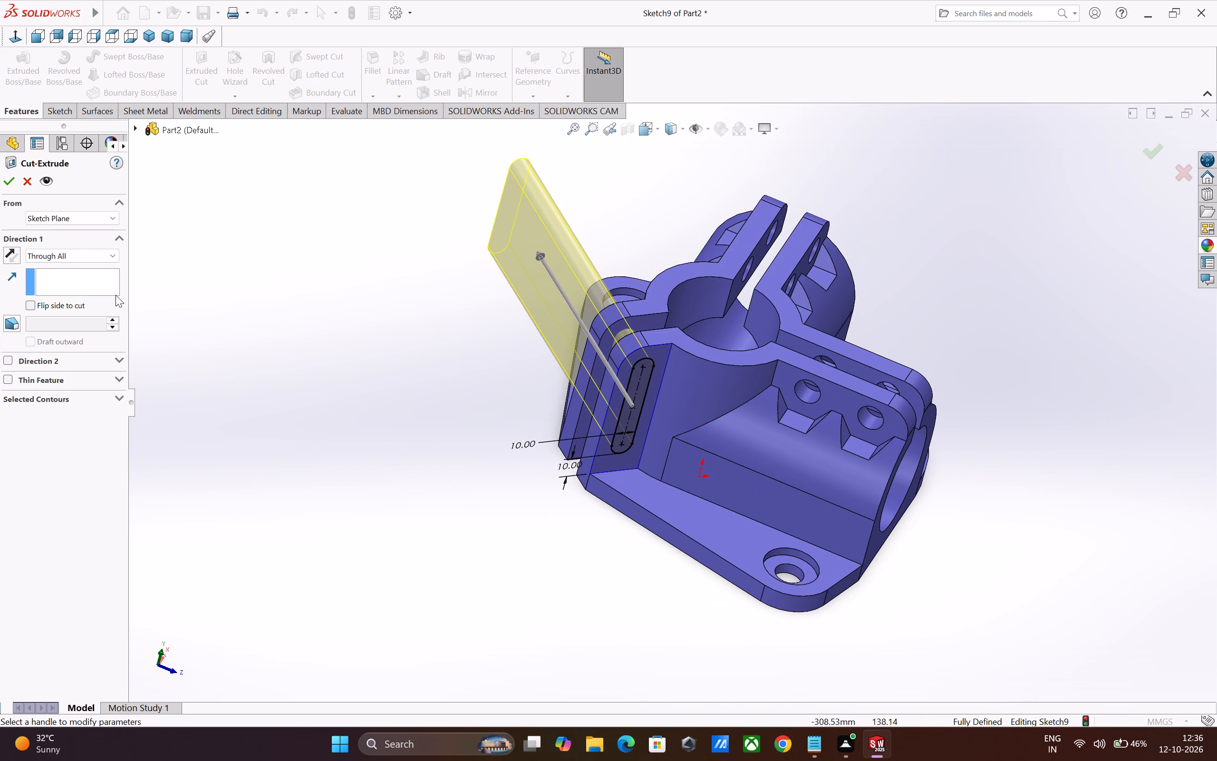
left_click(10, 187)
left_click(328, 406)
Examine the slot cut and the surrounding bracket geometry from several angles.
middle_click_drag(351, 449, 342, 454)
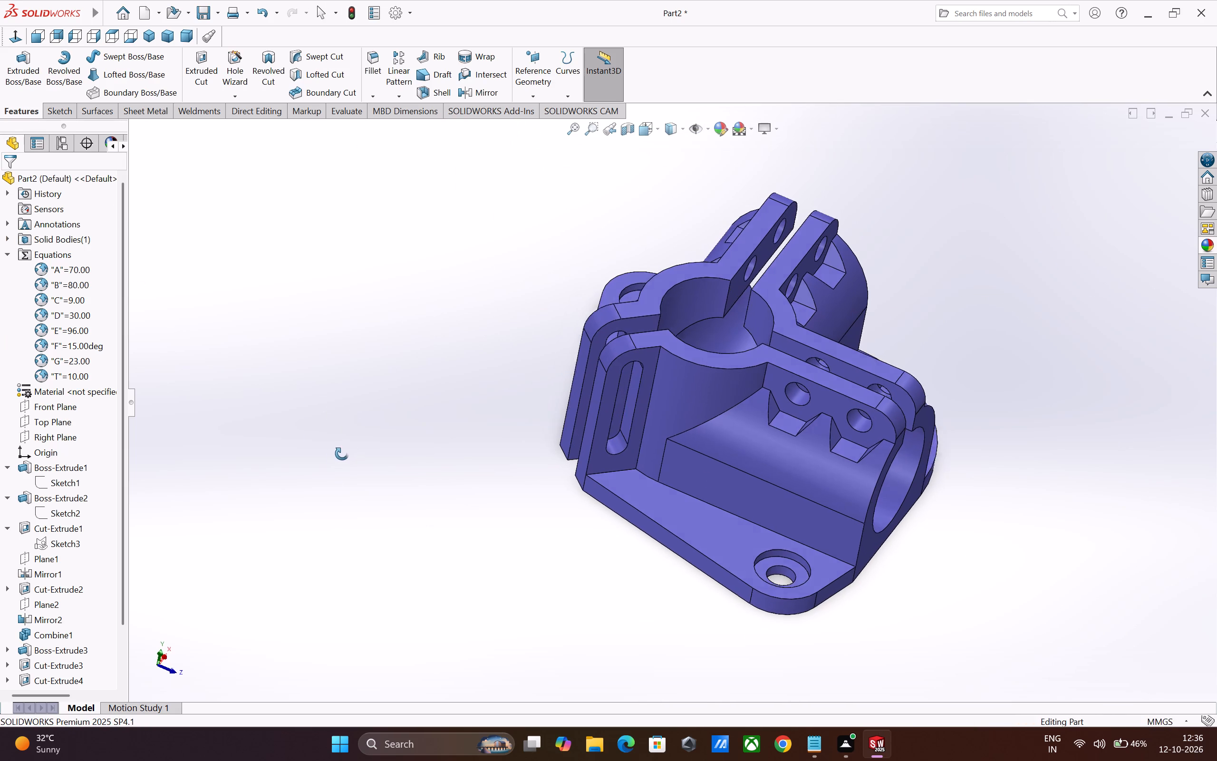
middle_click_drag(342, 454, 329, 459)
scroll(558, 496, "up", 3)
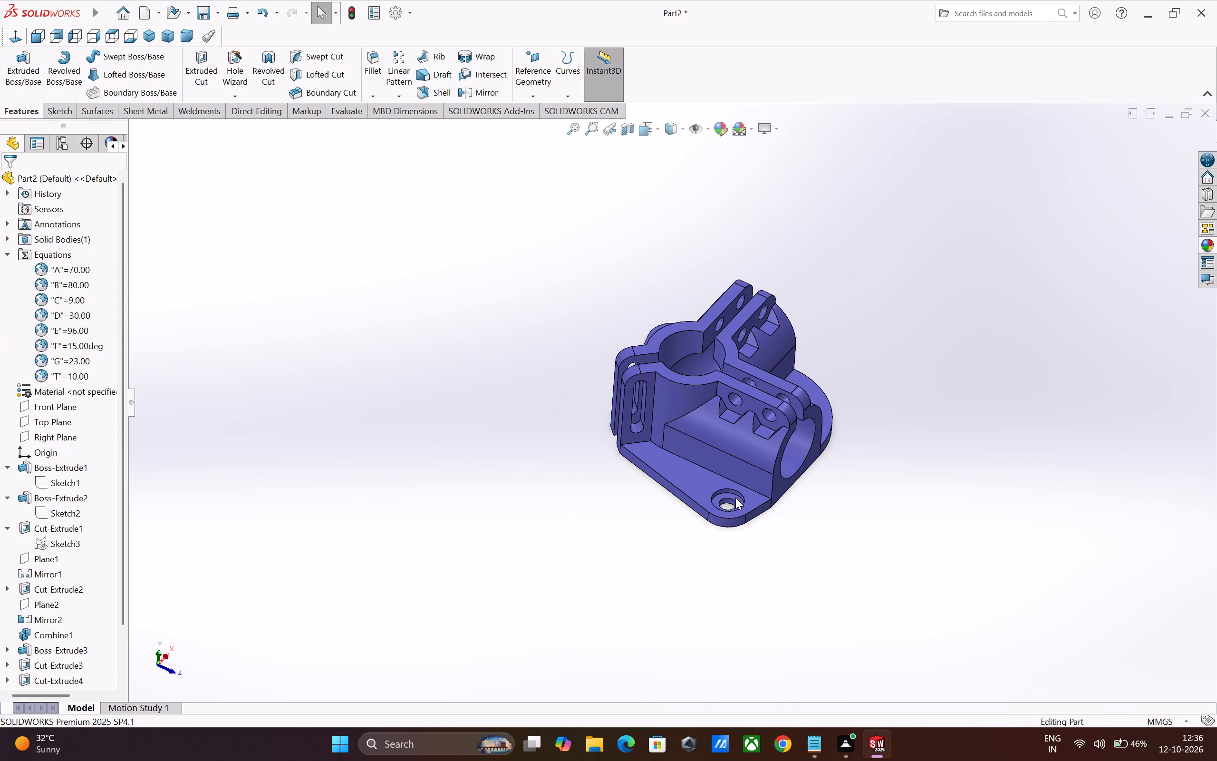
scroll(735, 498, "down", 2)
middle_click_drag(815, 560, 850, 459)
scroll(812, 562, "up", 1)
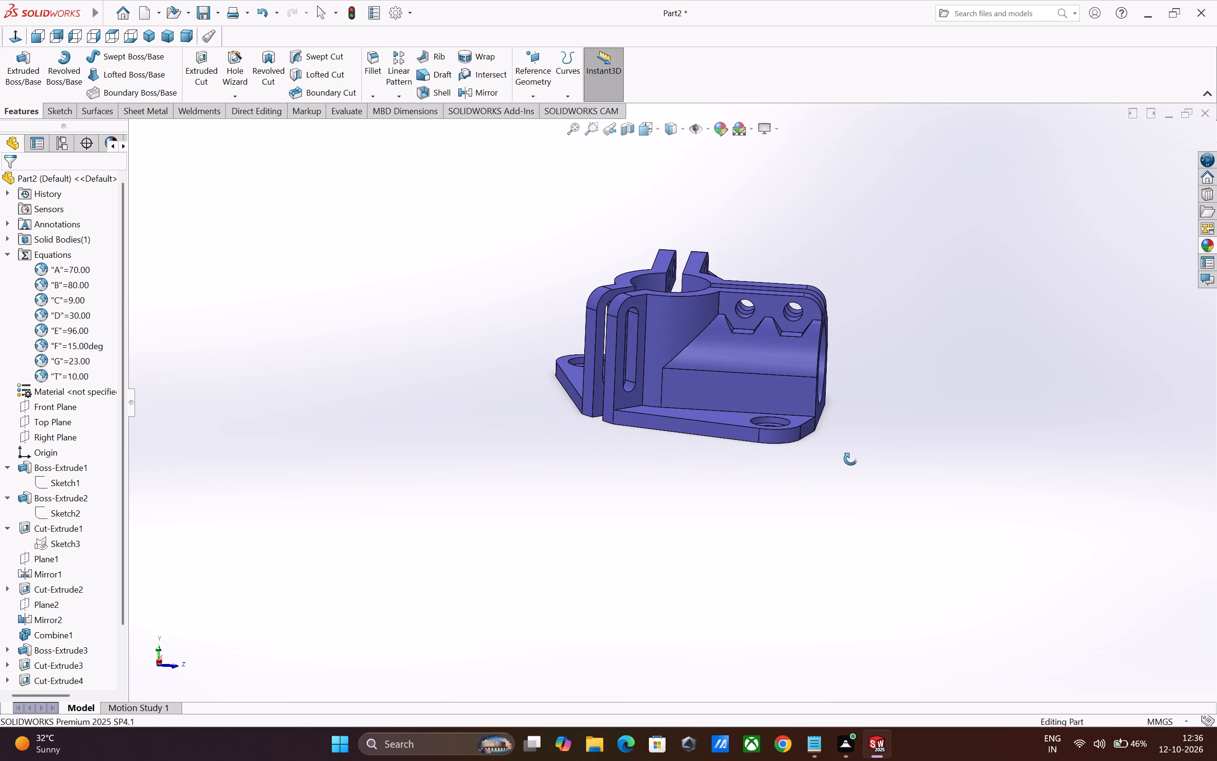
middle_click_drag(850, 459, 787, 498)
scroll(661, 373, "down", 4)
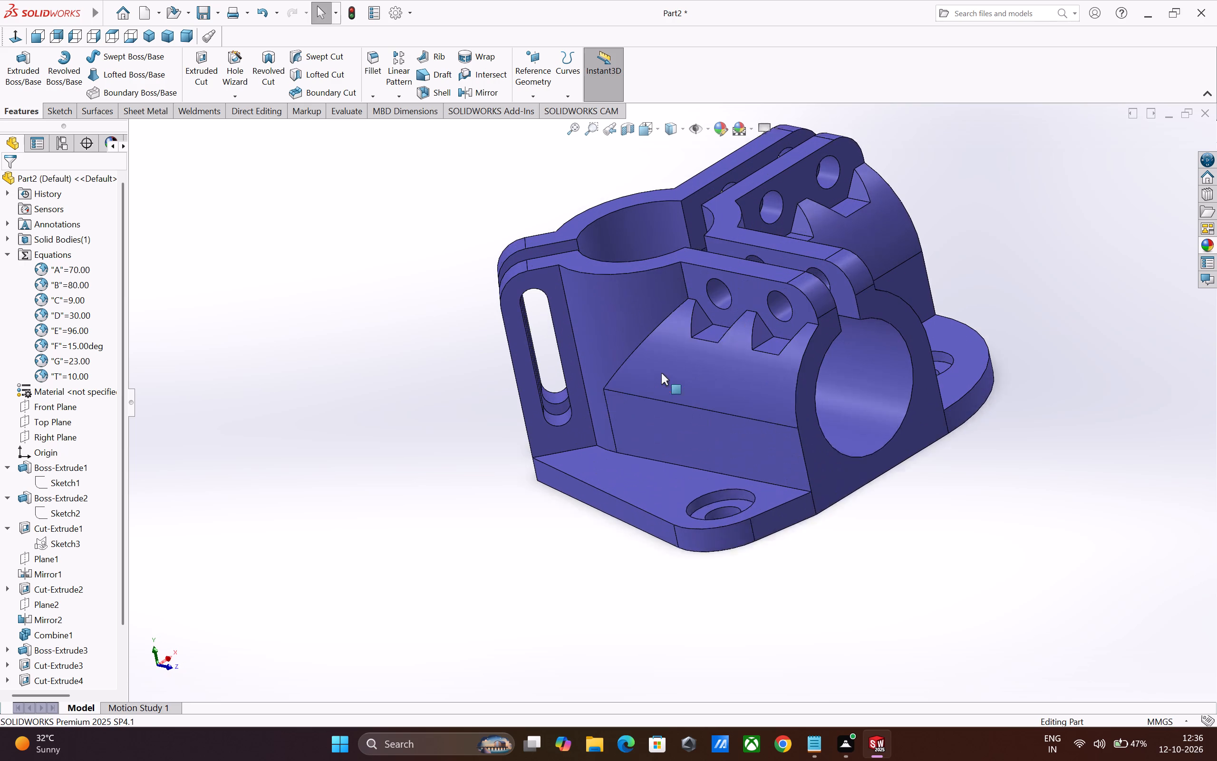
middle_click_drag(464, 498, 446, 438)
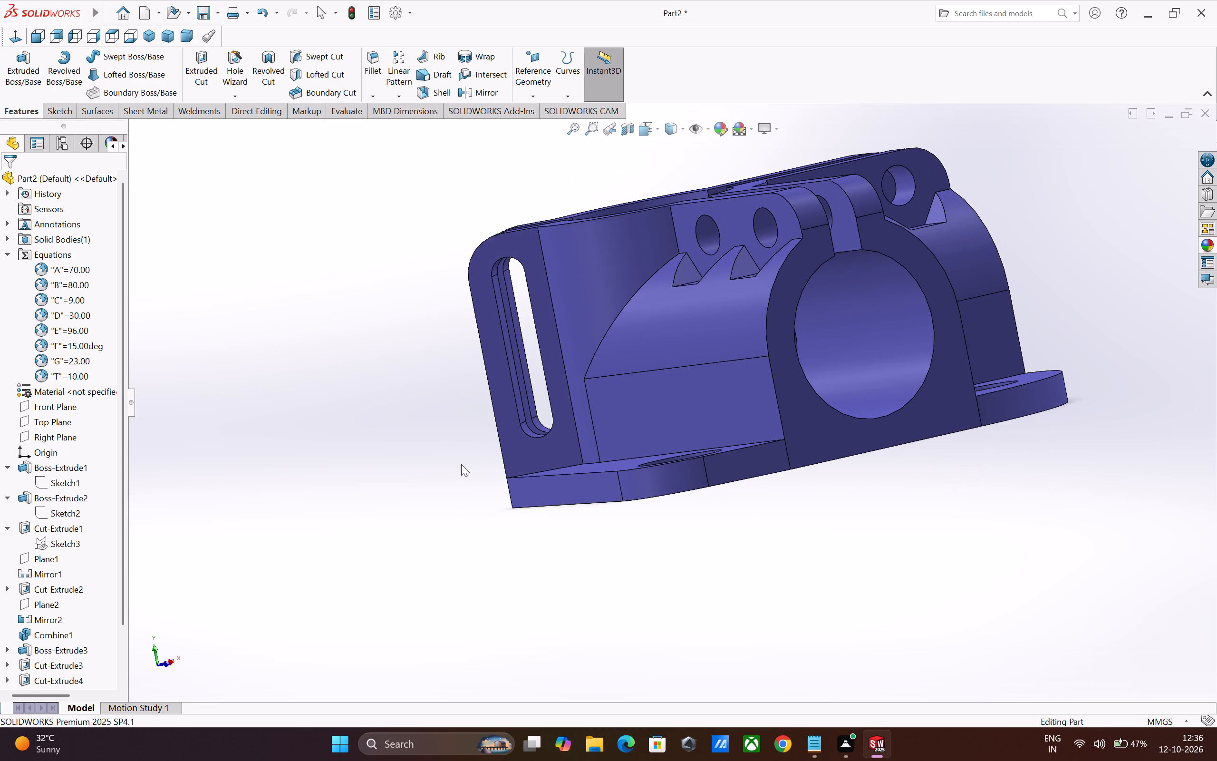
scroll(476, 483, "up", 2)
middle_click_drag(504, 547, 567, 578)
scroll(567, 578, "up", 2)
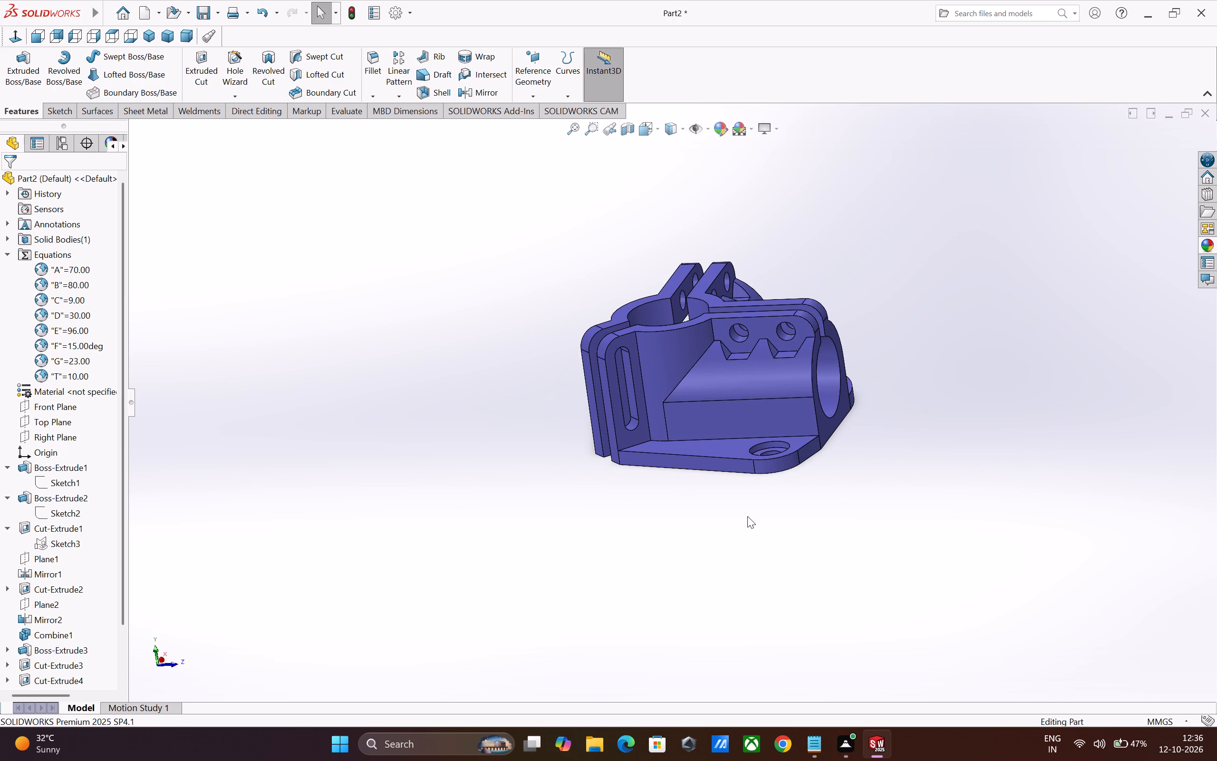
Apply a green color to the base plate's top face beside the slotted flange.
left_click(723, 451)
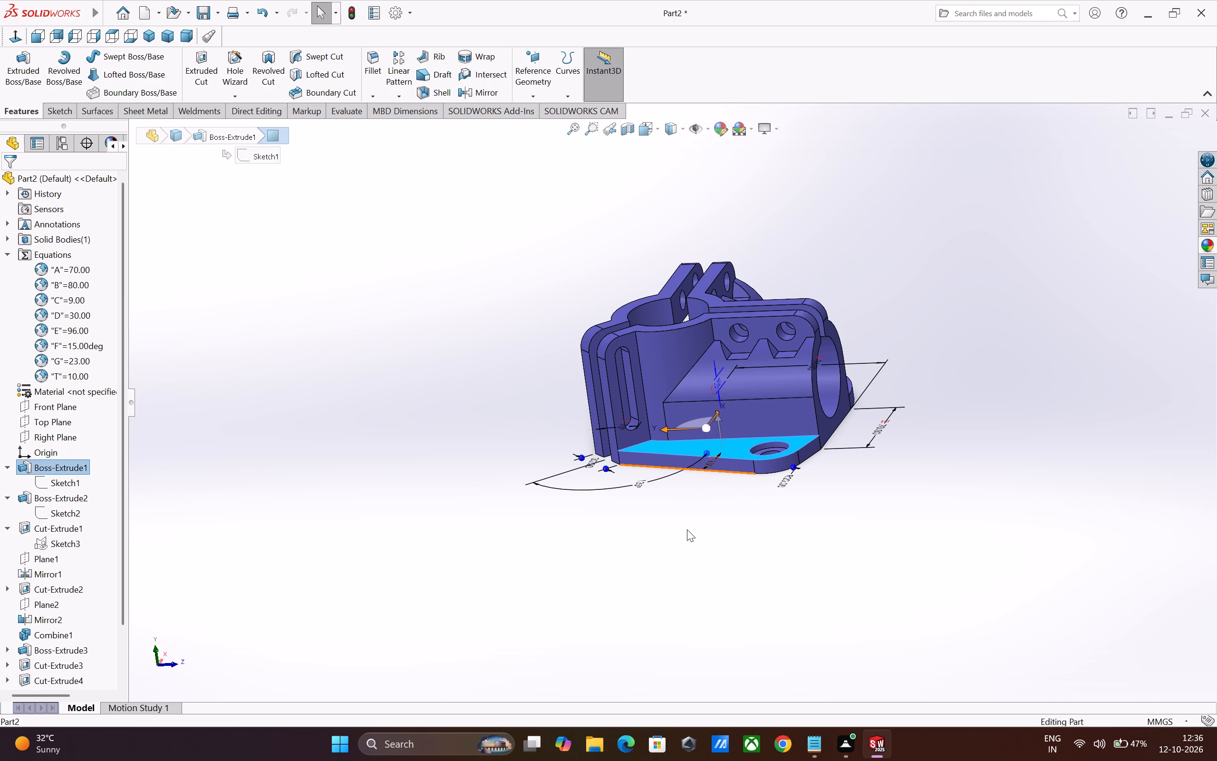
left_click(722, 126)
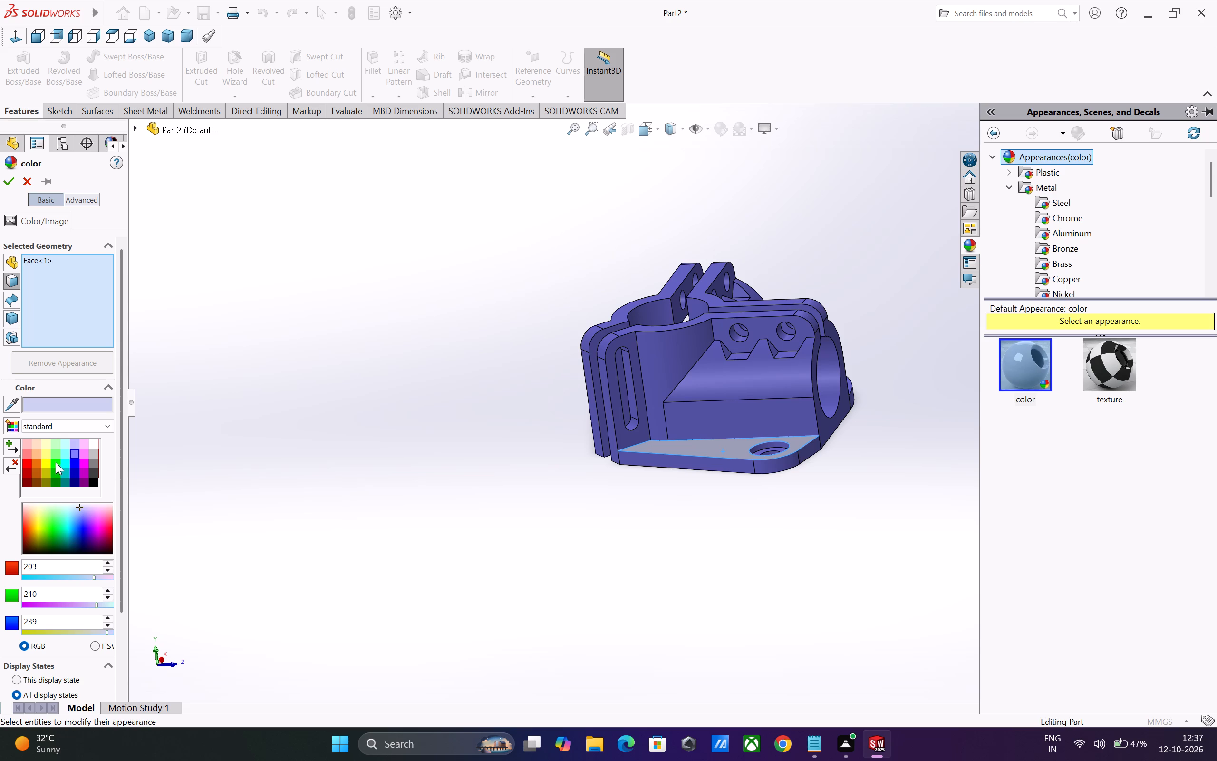
left_click(56, 465)
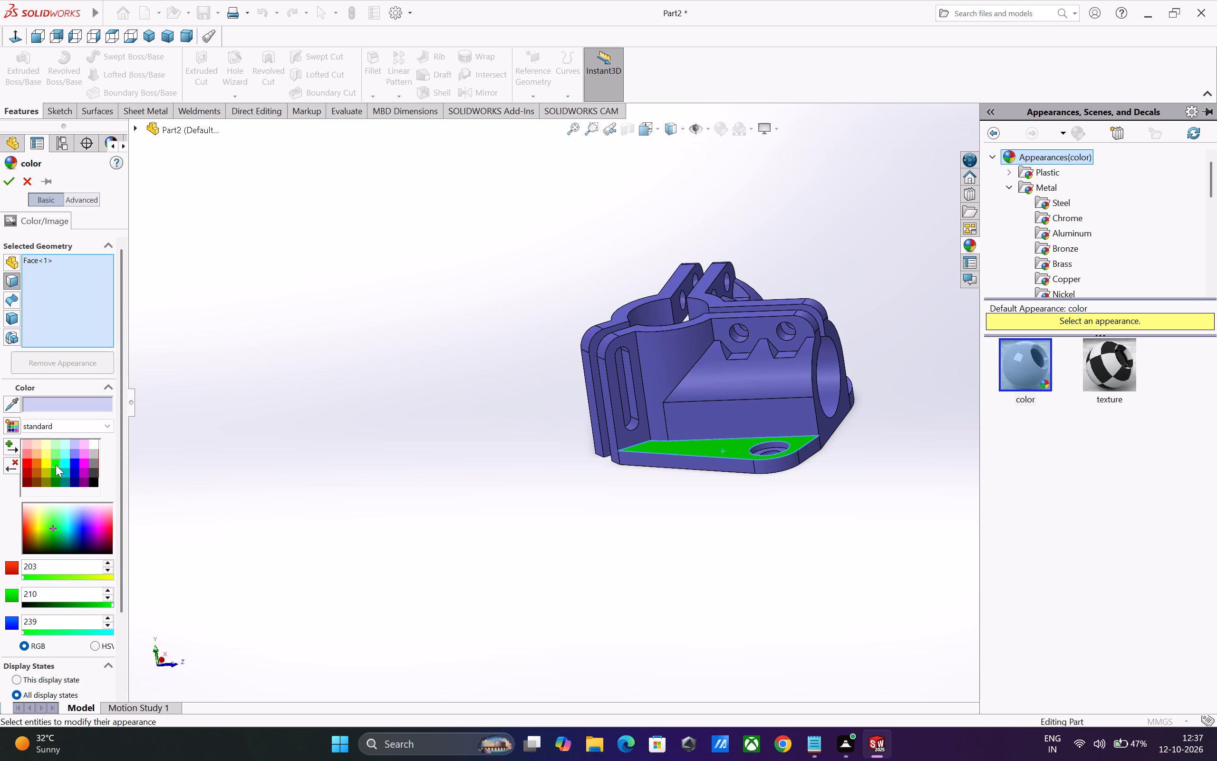
left_click(11, 188)
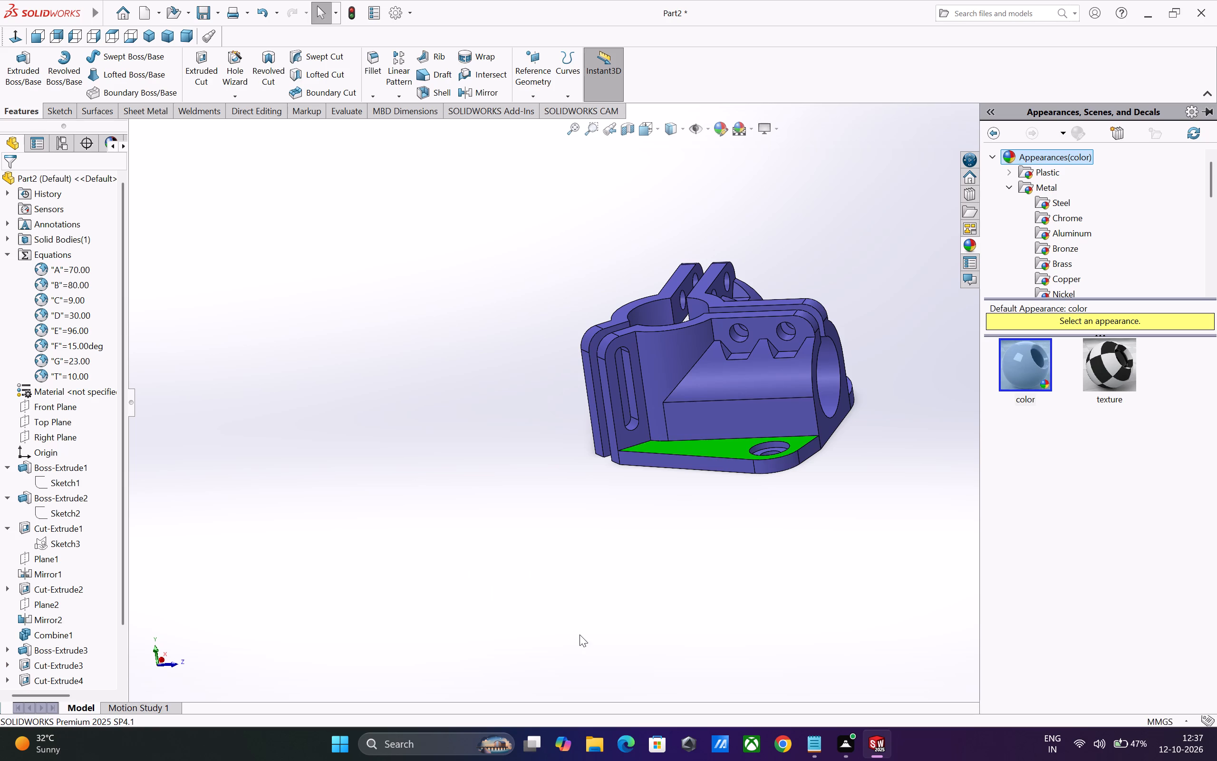
Examine the bracket with its colored base face, including the bolt lugs and the horizontal bore.
middle_click_drag(717, 544, 705, 552)
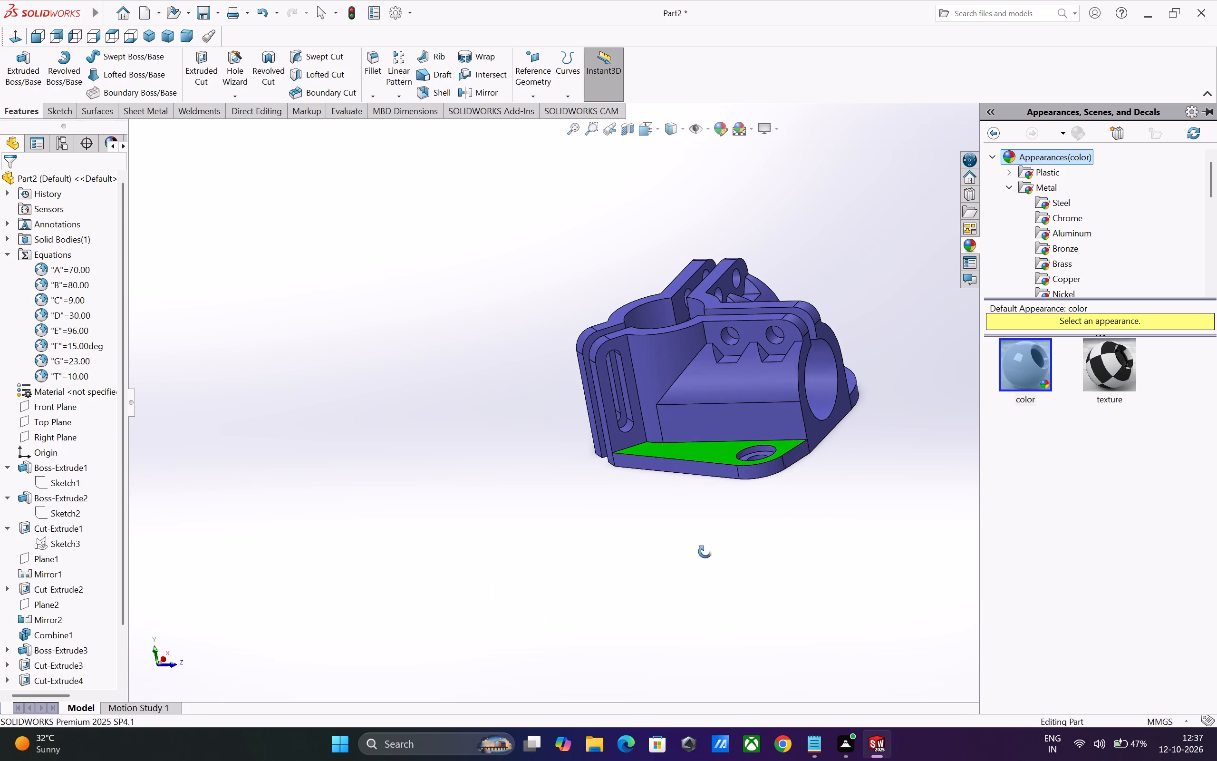
middle_click_drag(705, 552, 639, 593)
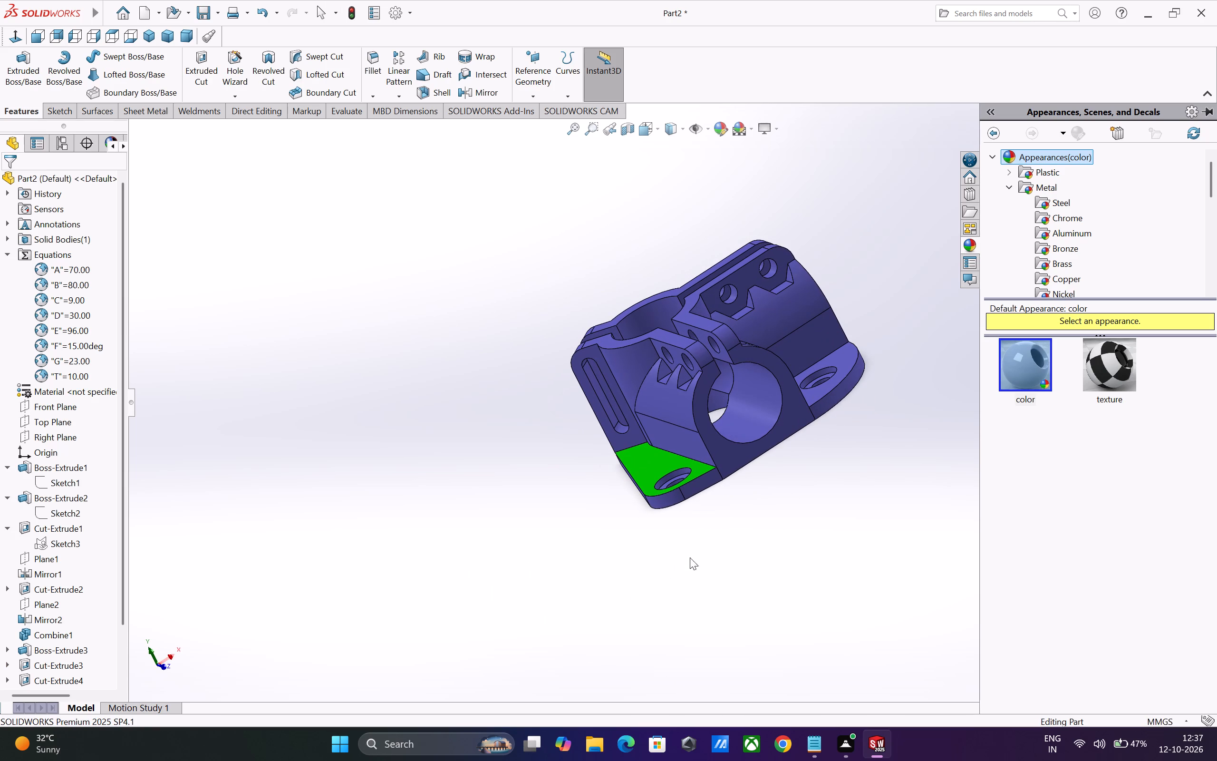
scroll(694, 551, "up", 2)
scroll(754, 507, "up", 2)
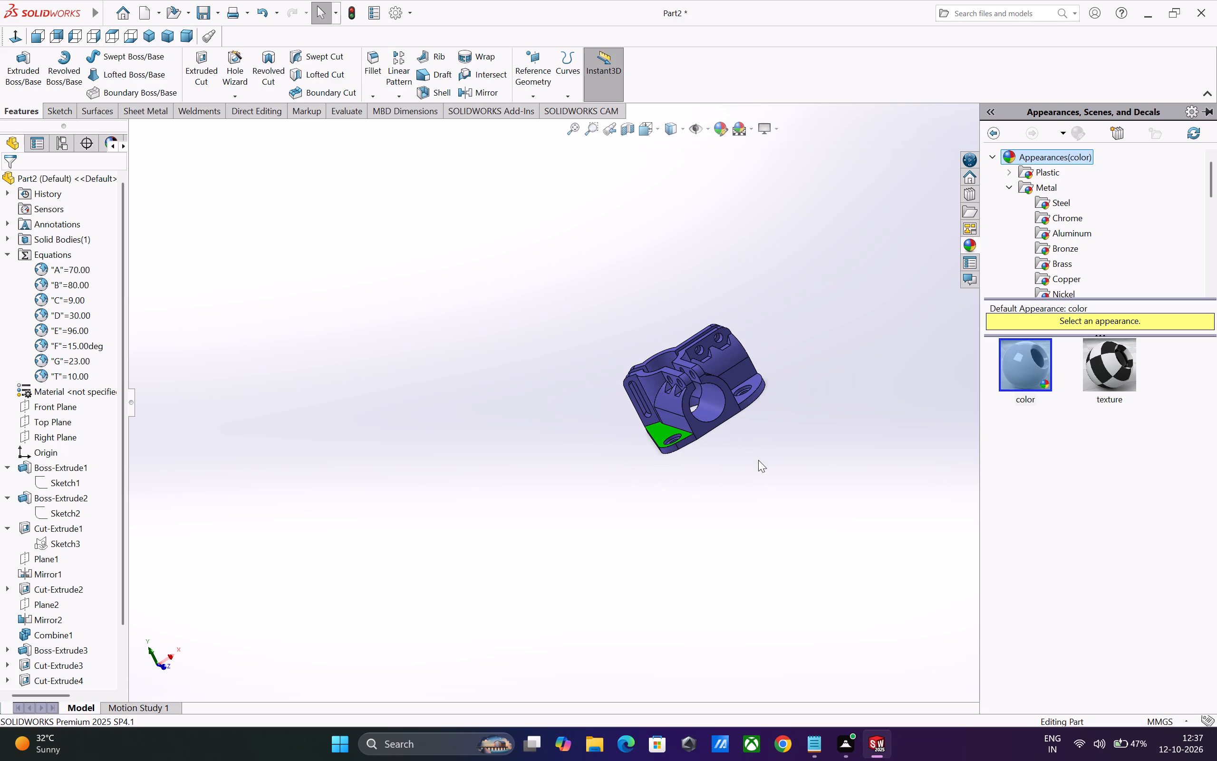
scroll(758, 460, "down", 1)
scroll(757, 460, "up", 2)
scroll(683, 380, "down", 1)
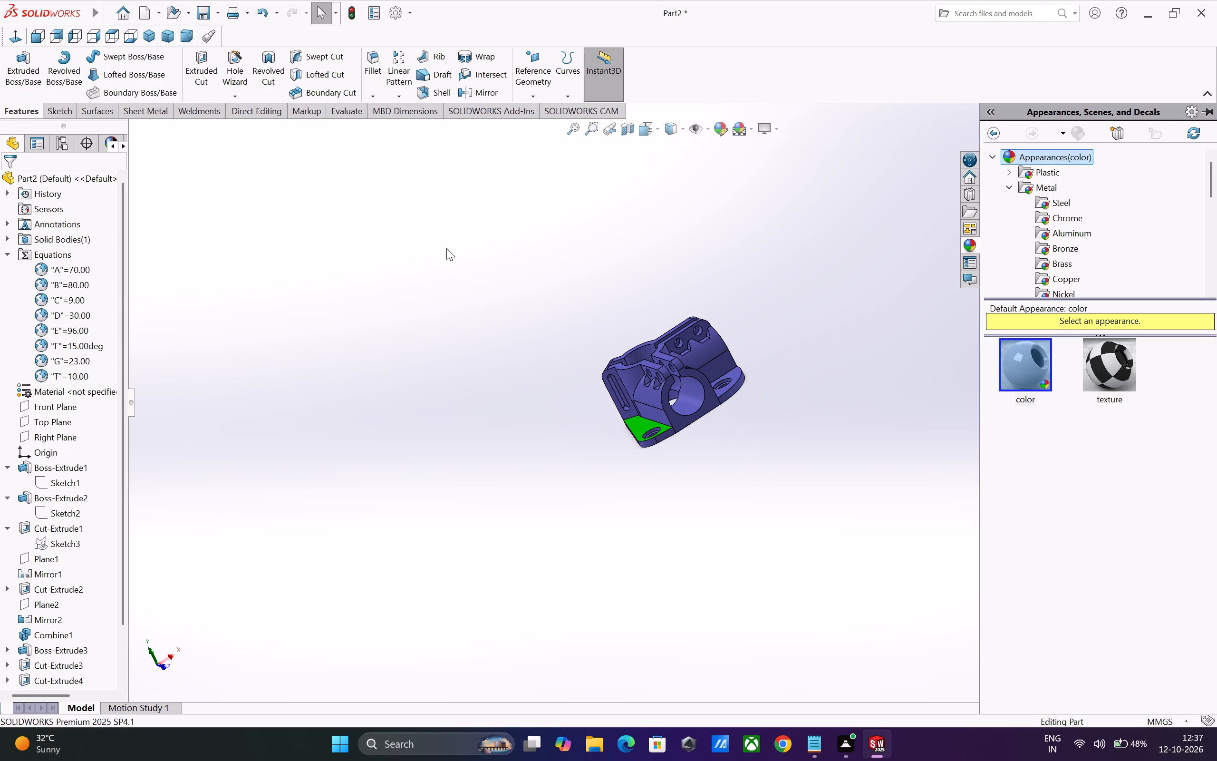
scroll(780, 414, "up", 6)
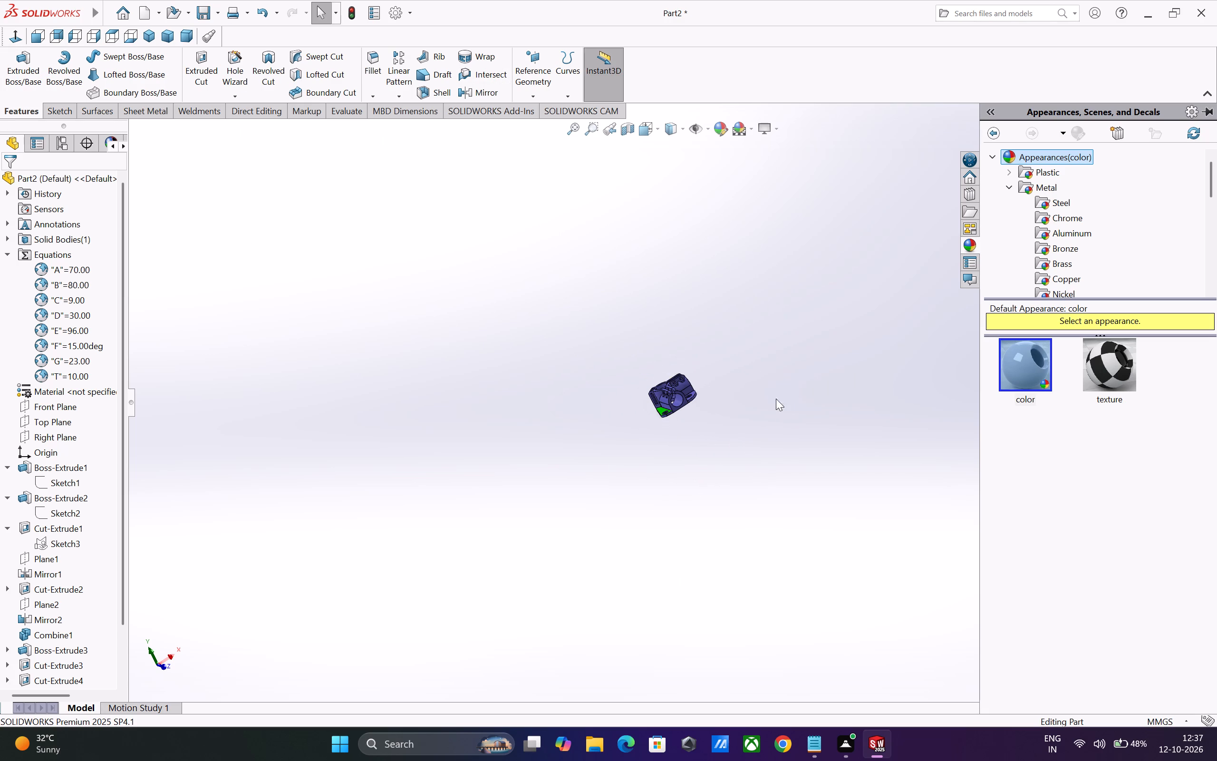
scroll(744, 350, "down", 11)
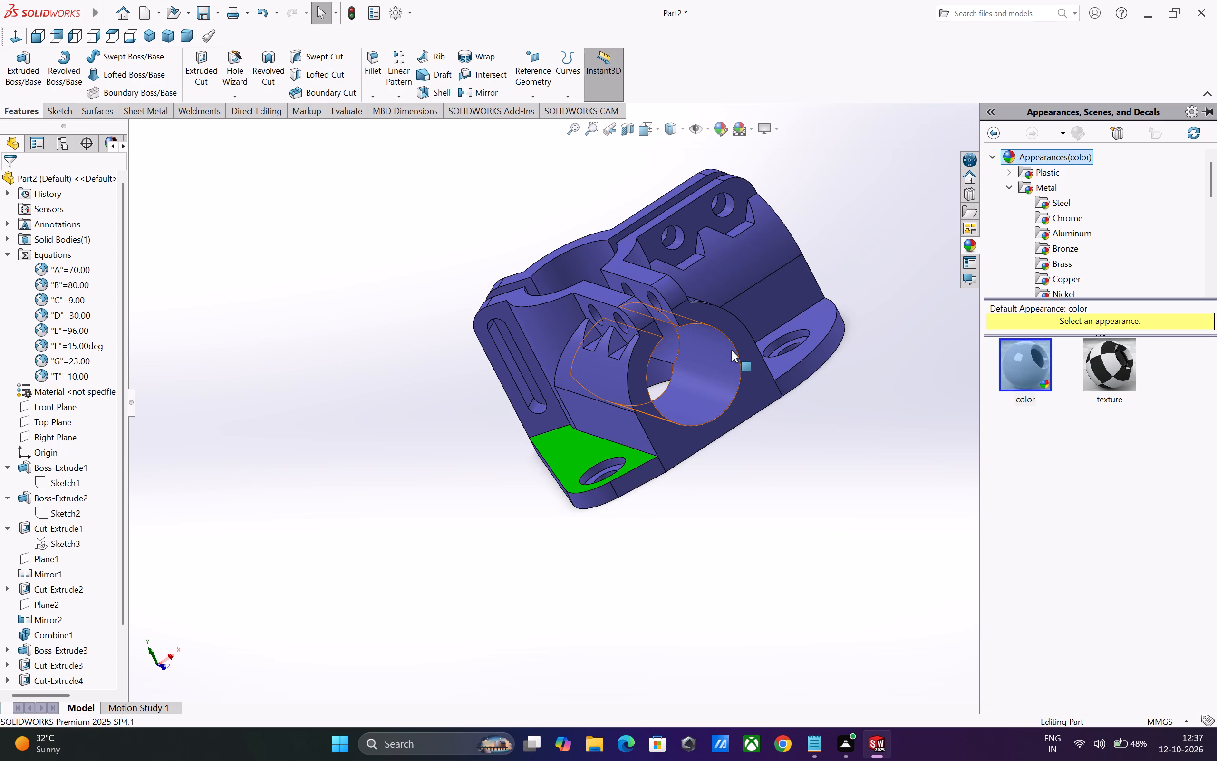
scroll(700, 312, "up", 1)
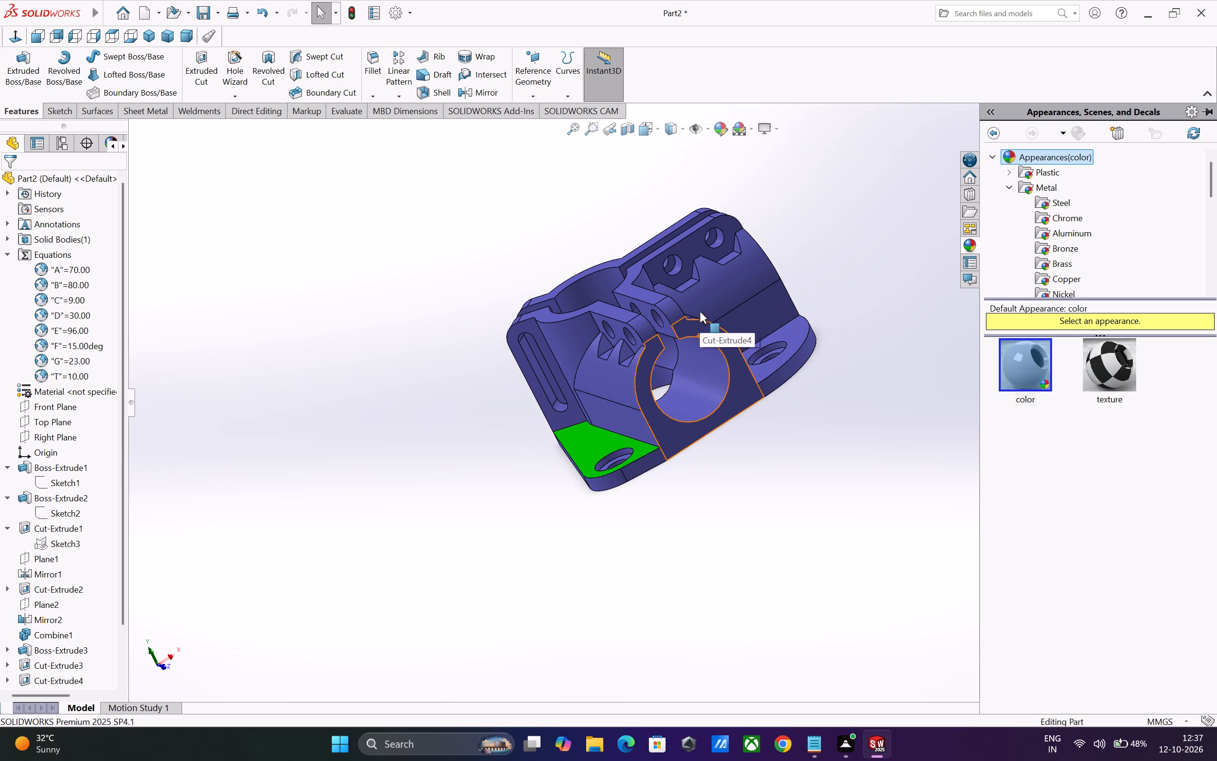
scroll(721, 304, "down", 1)
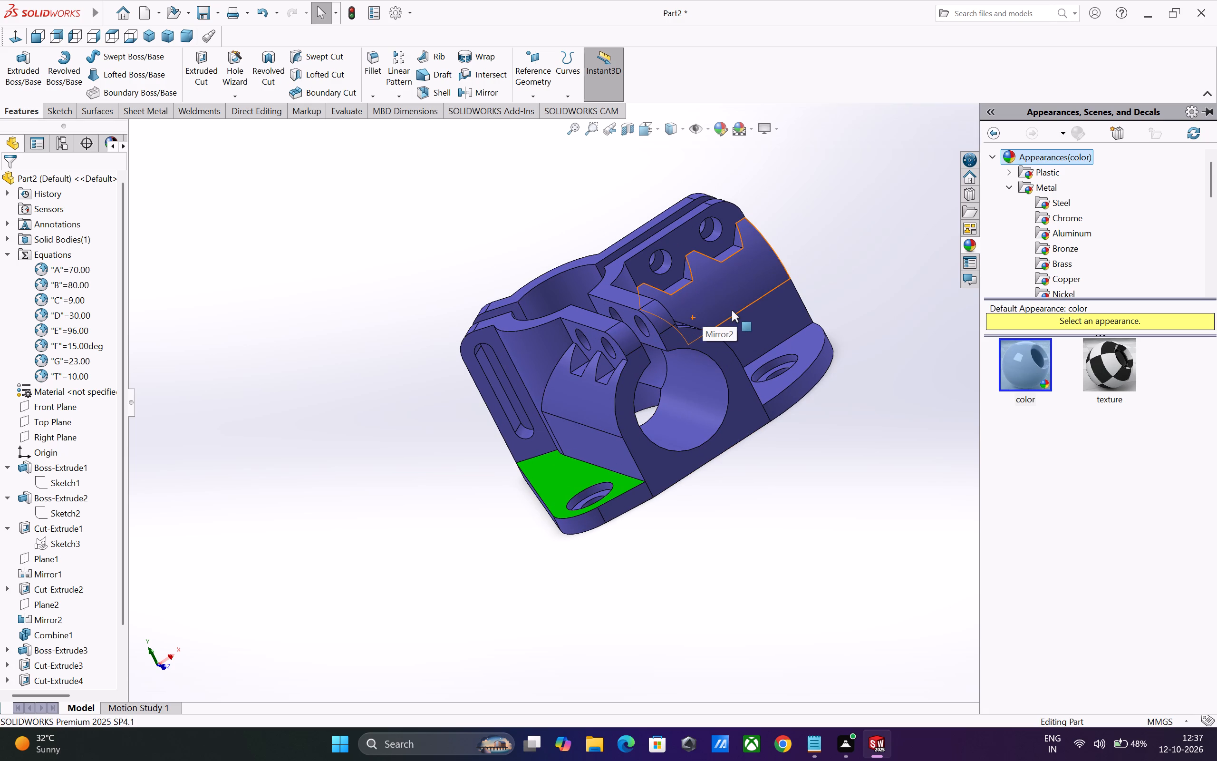
scroll(589, 356, "down", 1)
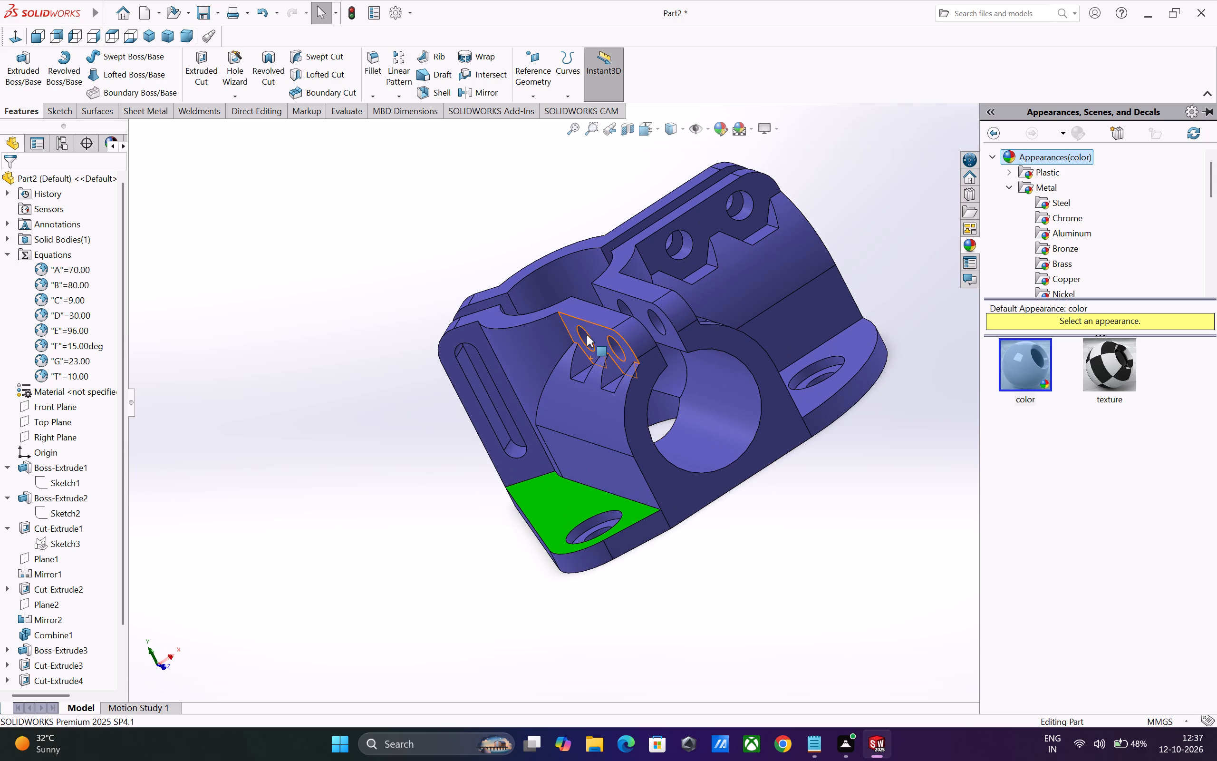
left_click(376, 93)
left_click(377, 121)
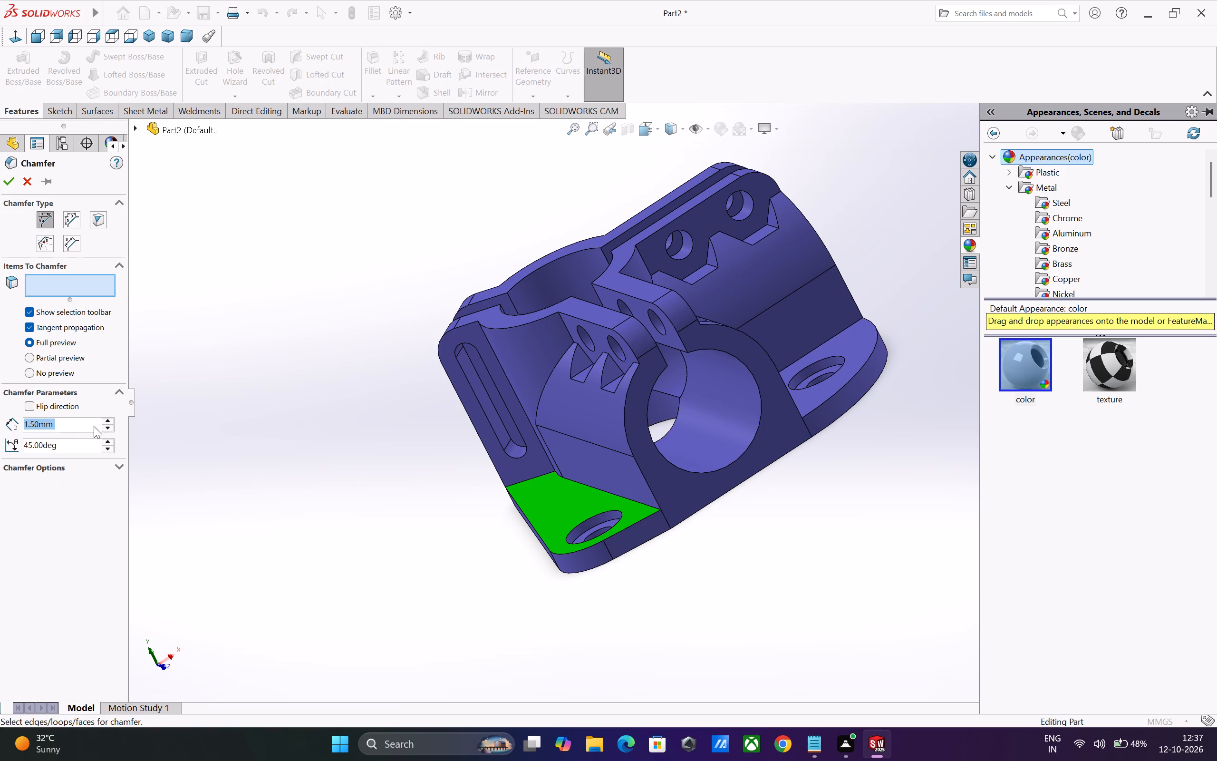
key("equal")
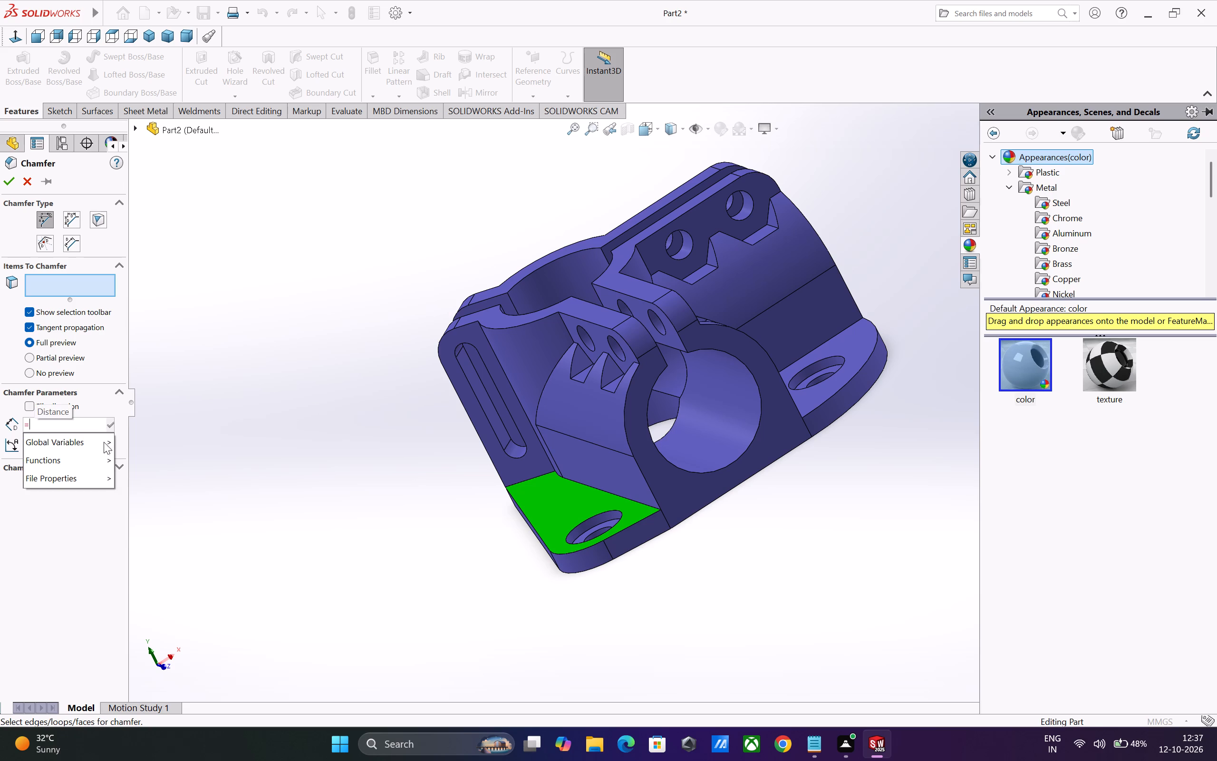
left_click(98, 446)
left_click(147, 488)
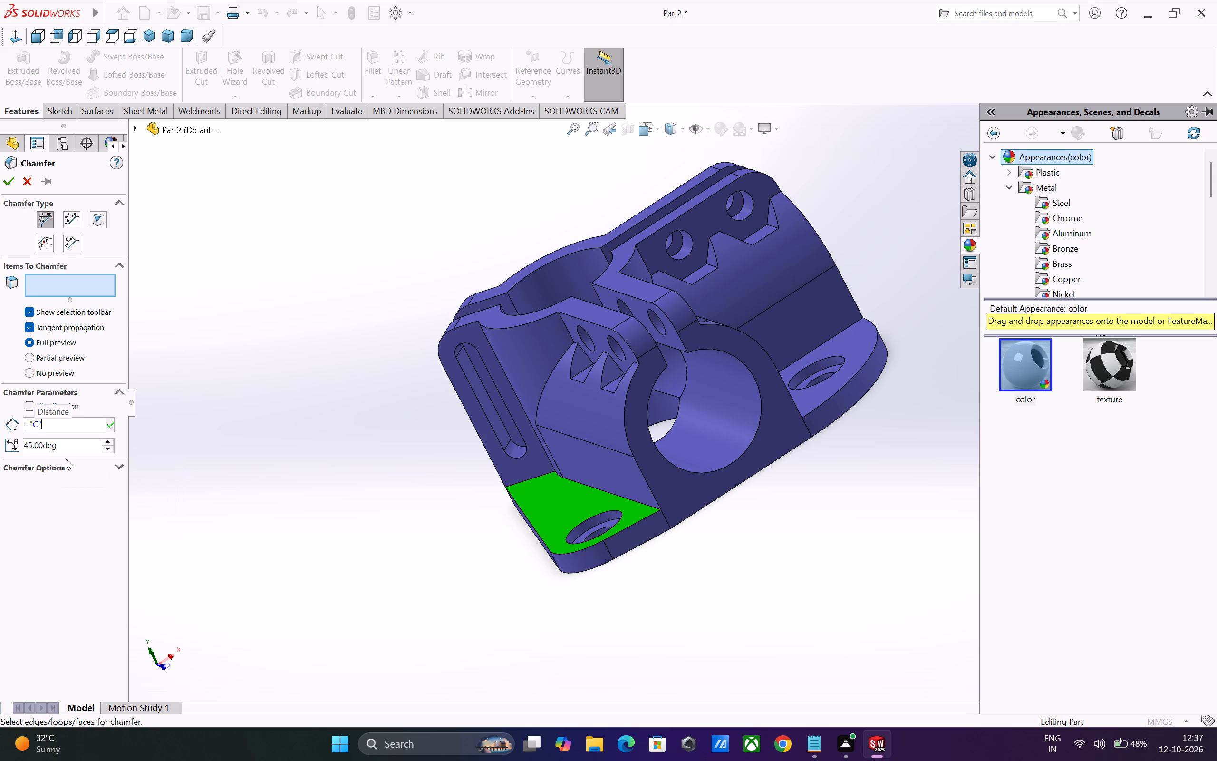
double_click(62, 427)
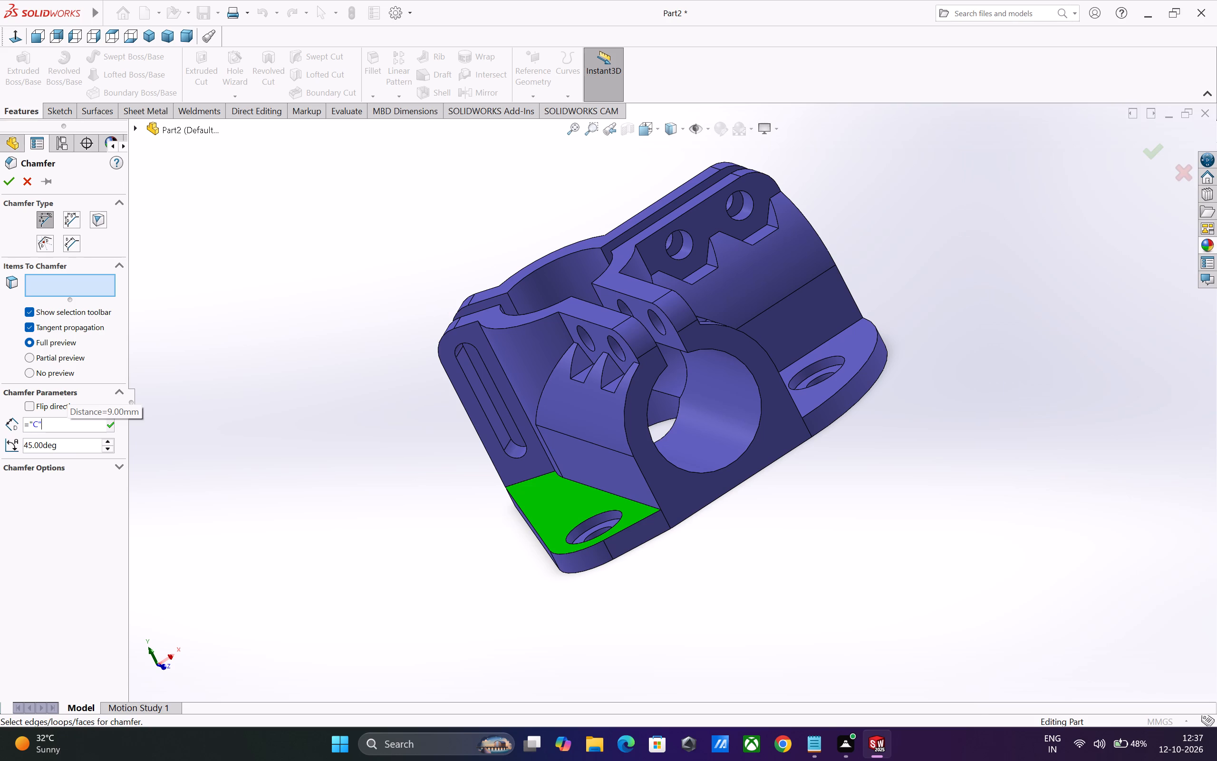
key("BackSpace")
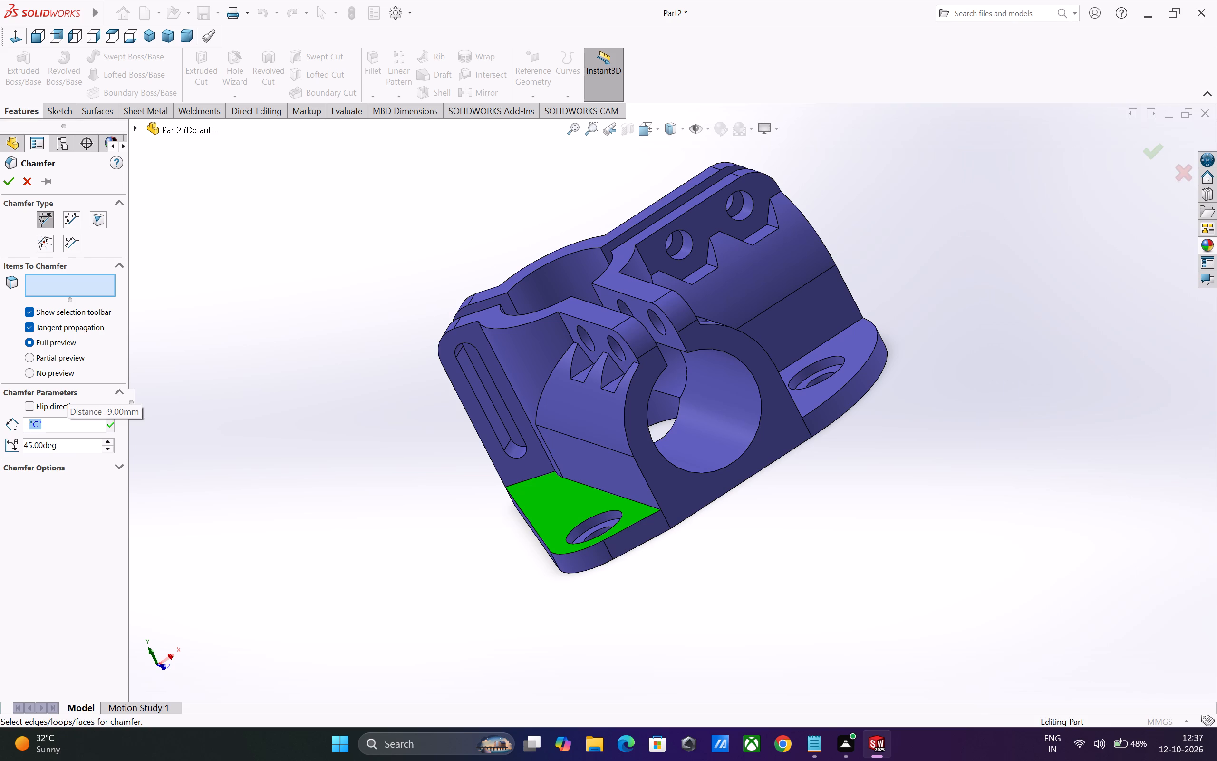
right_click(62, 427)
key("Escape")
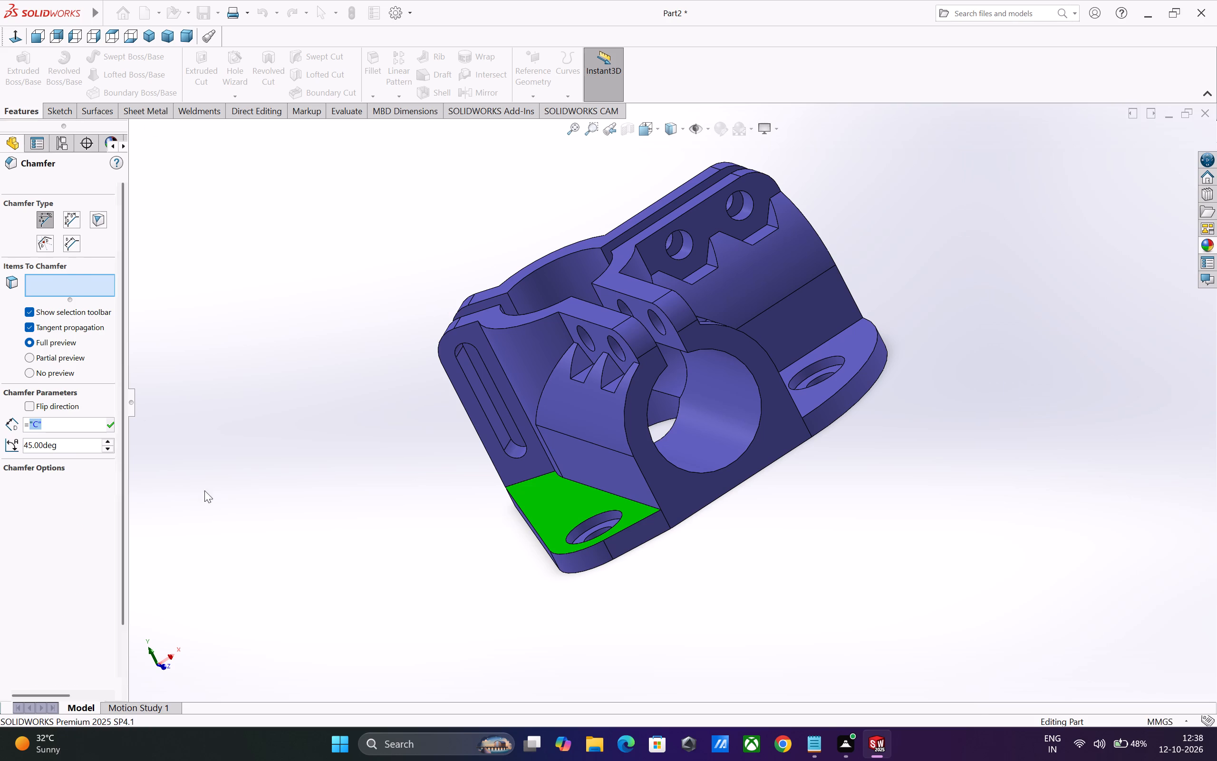
Start a 4 mm, 45° chamfer and include the three arc edges around the vertical bore's top rim.
left_click(374, 98)
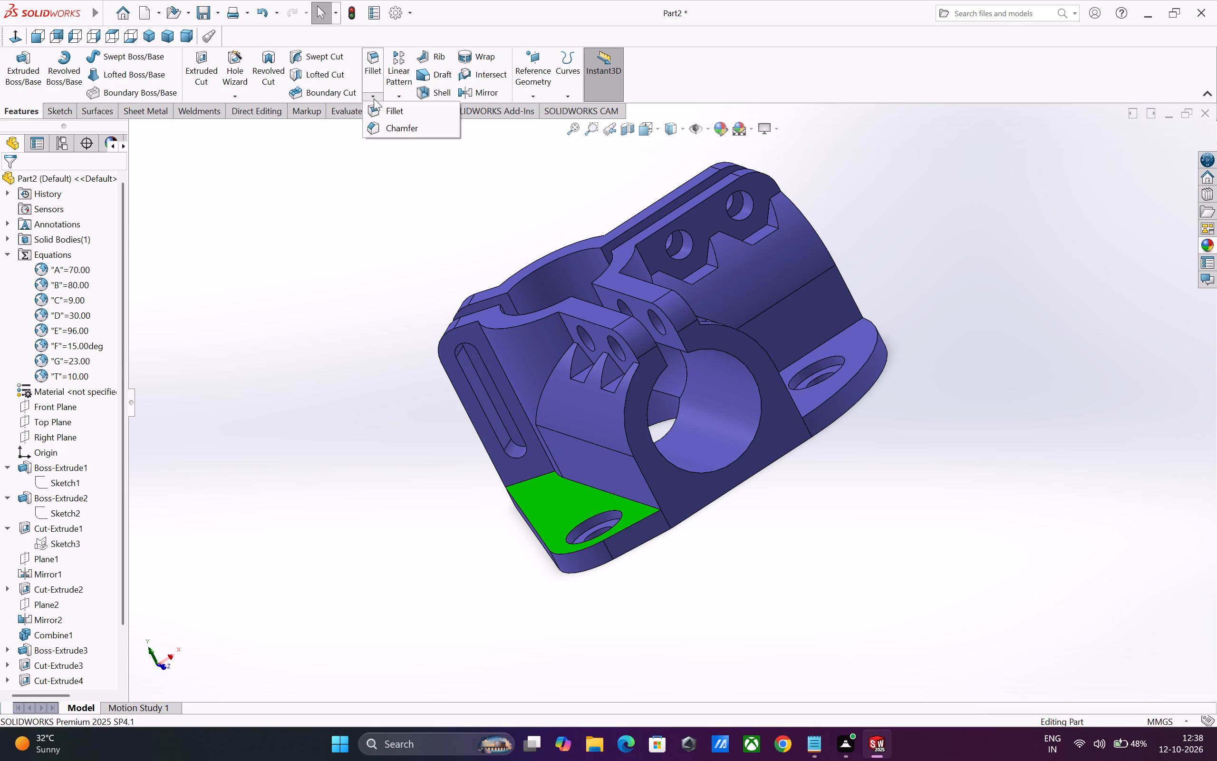
left_click(379, 121)
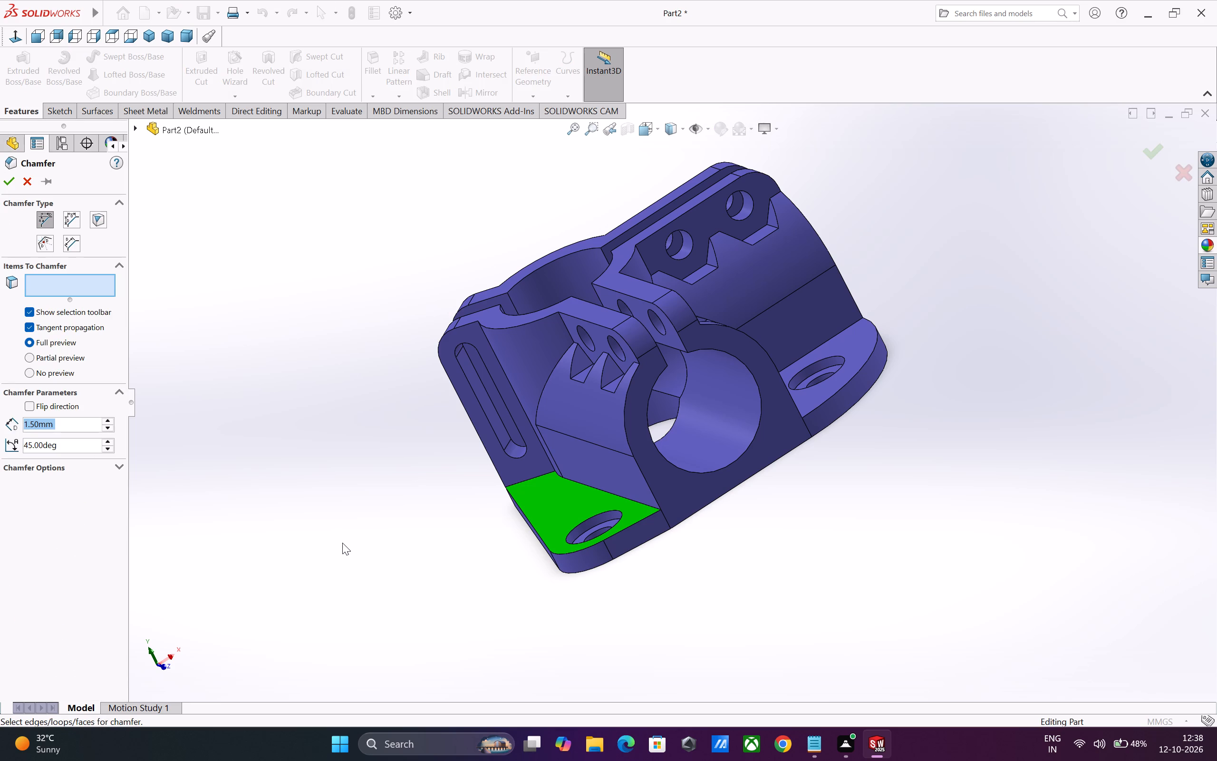
key("4")
key("Return")
left_click(554, 261)
middle_click_drag(573, 341, 608, 465)
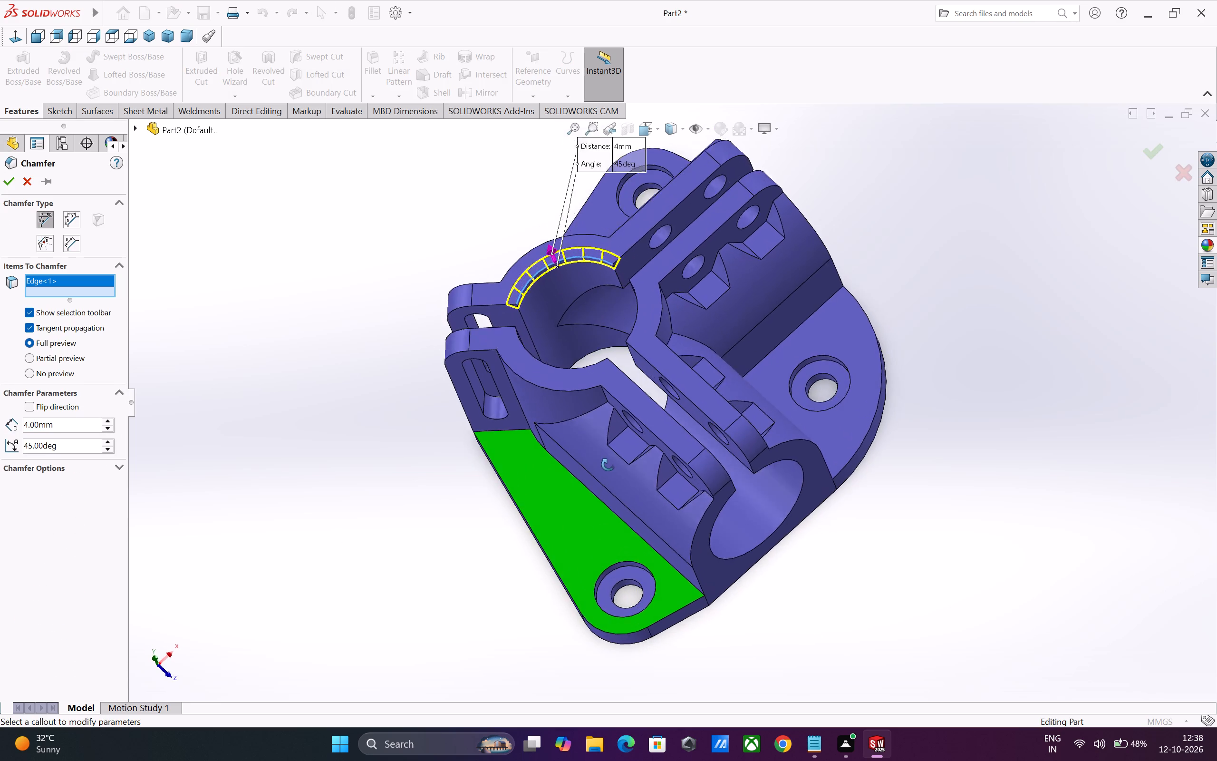
middle_click_drag(608, 465, 647, 528)
left_click(681, 358)
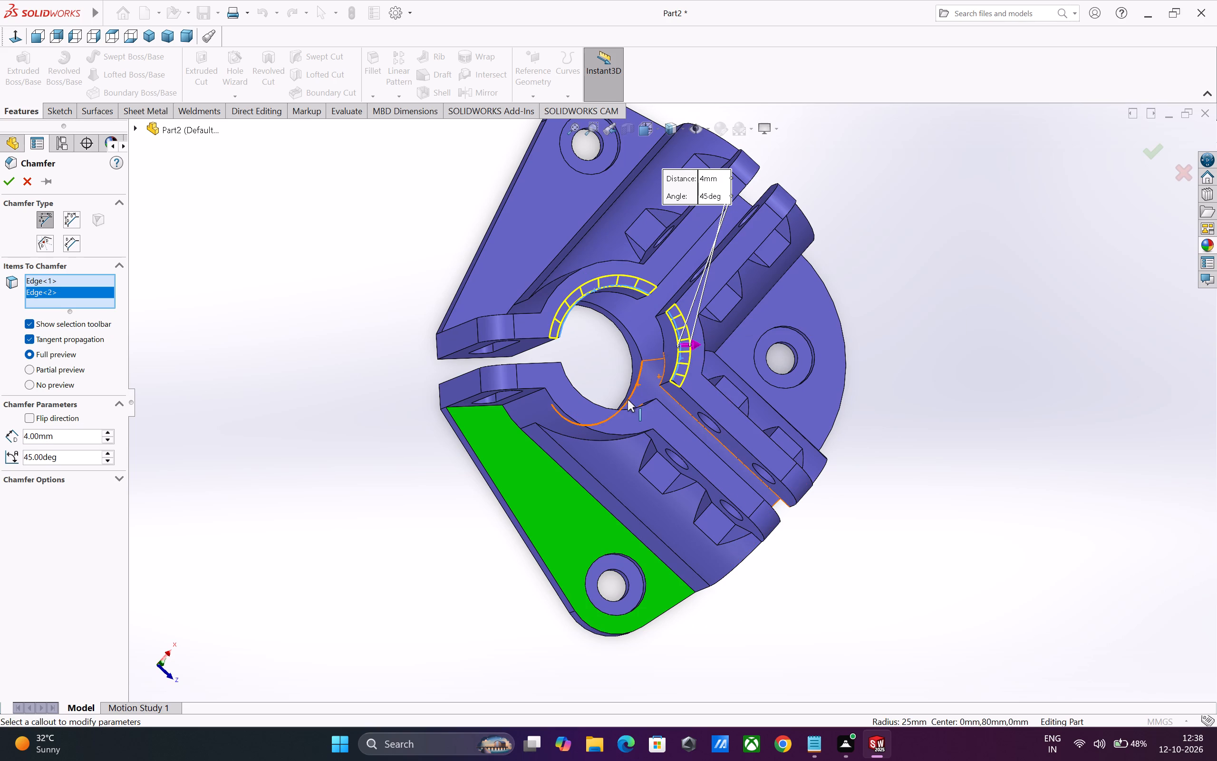
left_click(624, 409)
middle_click_drag(675, 493, 668, 495)
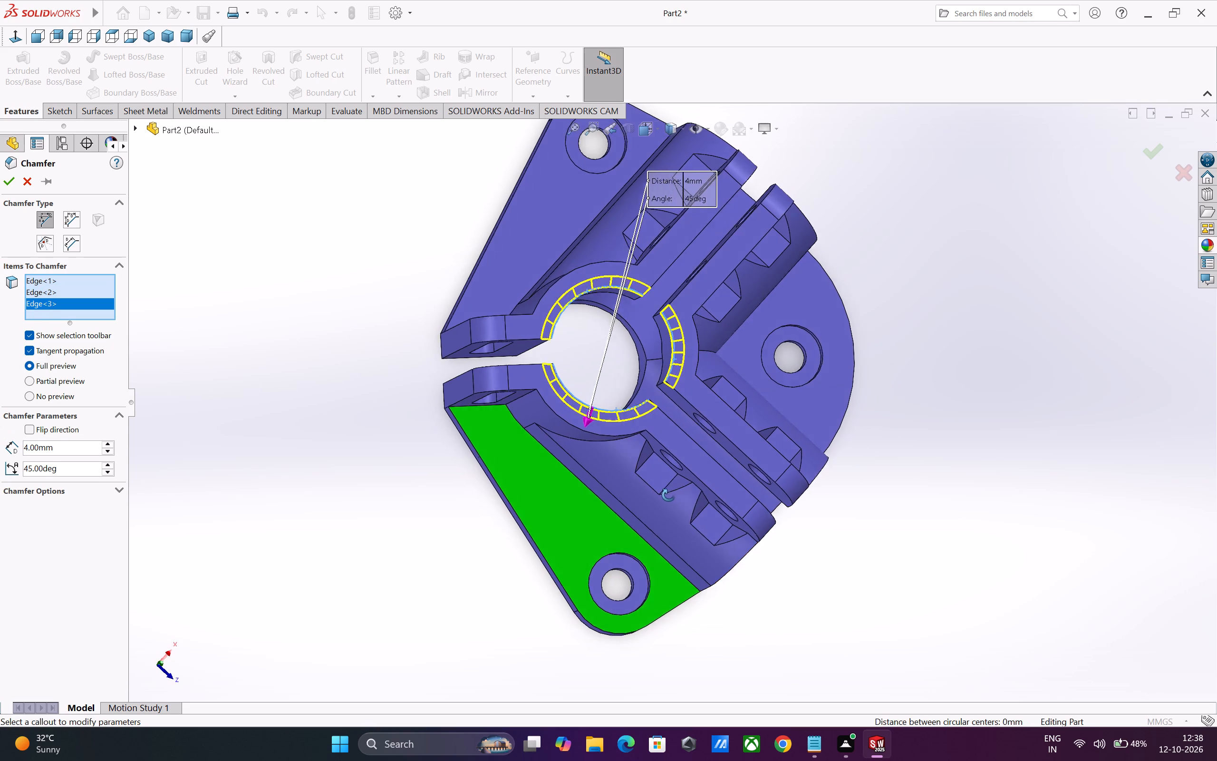
middle_click_drag(668, 495, 645, 496)
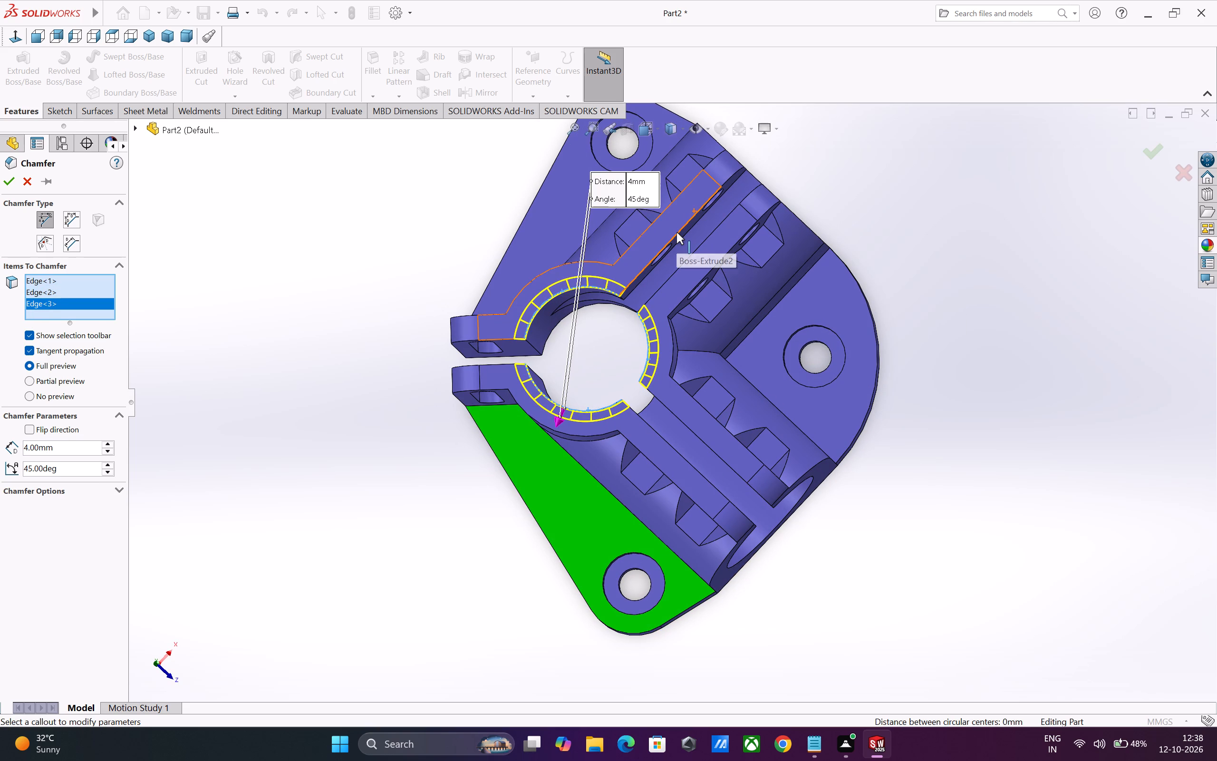
Add to the chamfer the two inner top edges facing each other across the slit of the clamp flanges away from the green face.
left_click(679, 232)
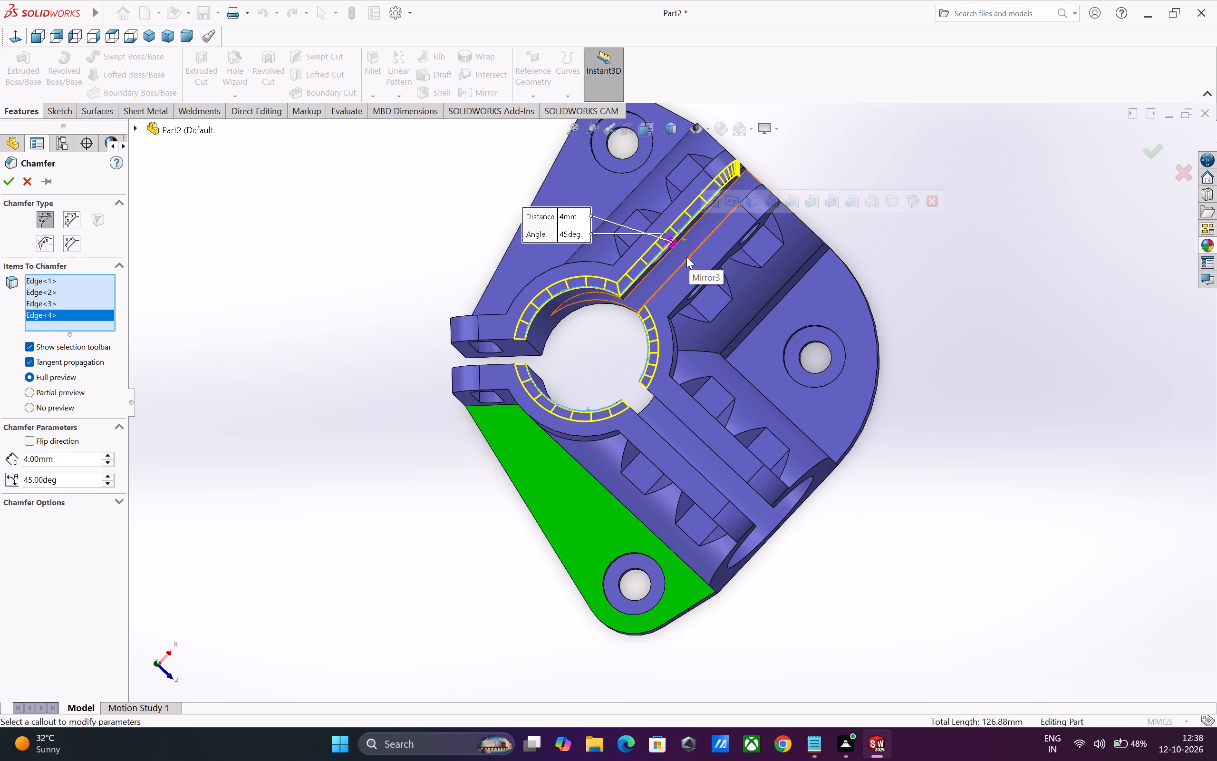
middle_click_drag(761, 342, 802, 442)
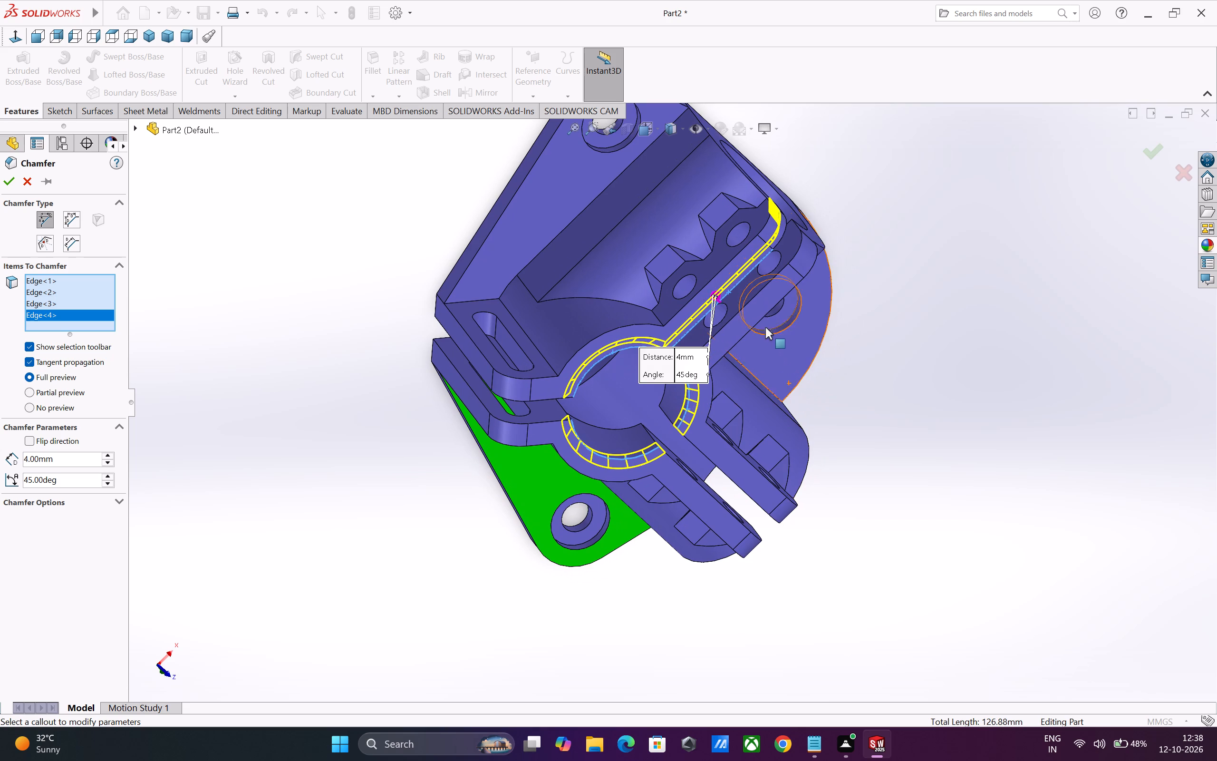
left_click(735, 314)
middle_click_drag(841, 416, 820, 426)
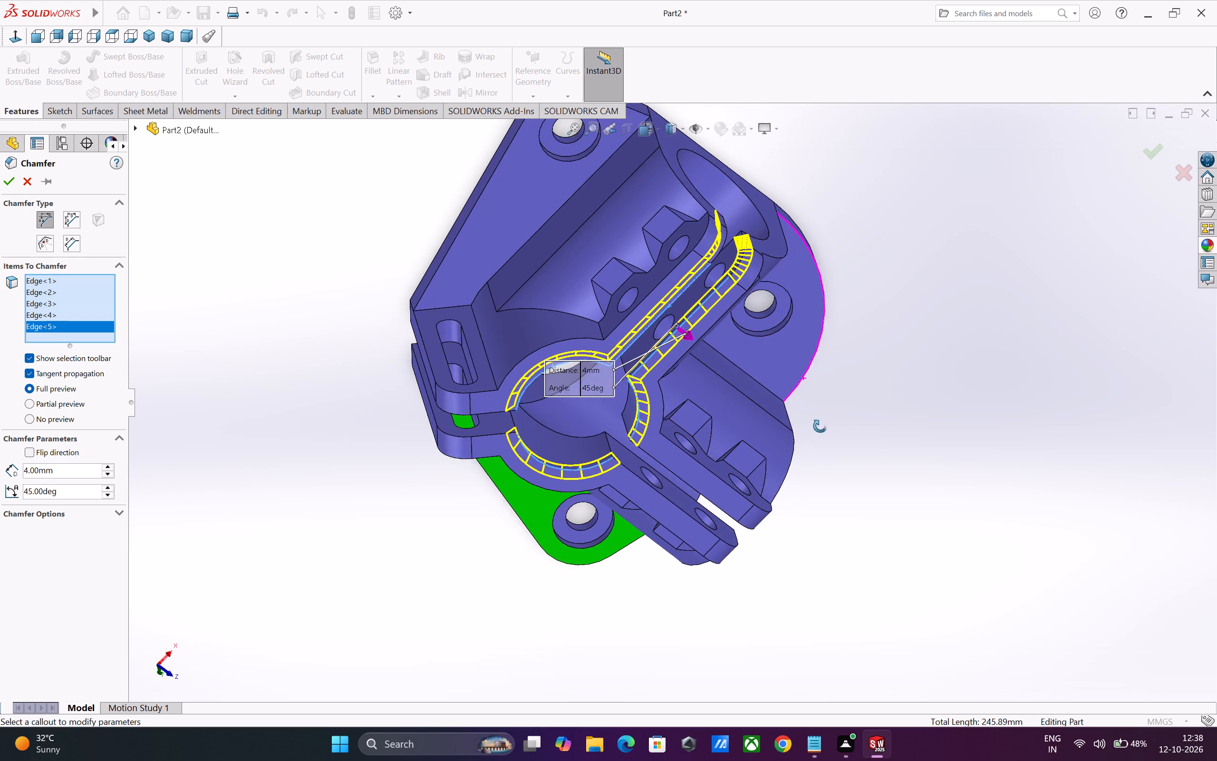
middle_click_drag(820, 426, 738, 443)
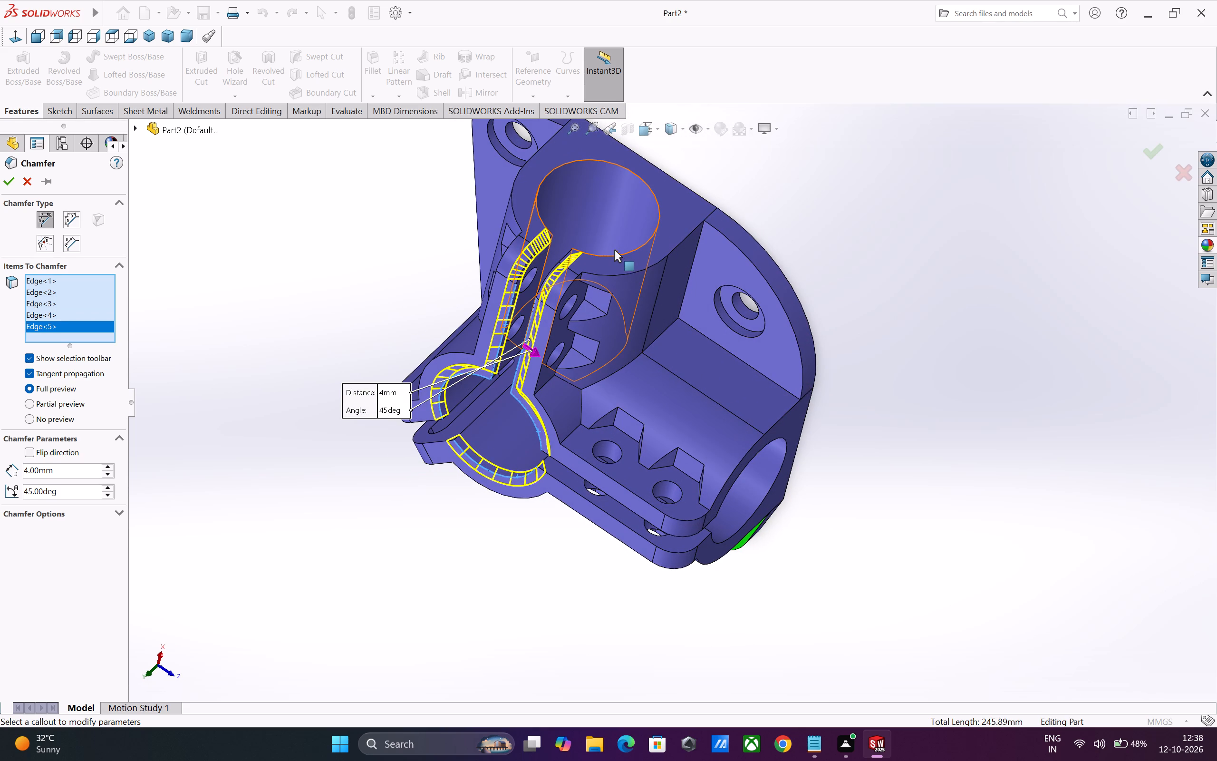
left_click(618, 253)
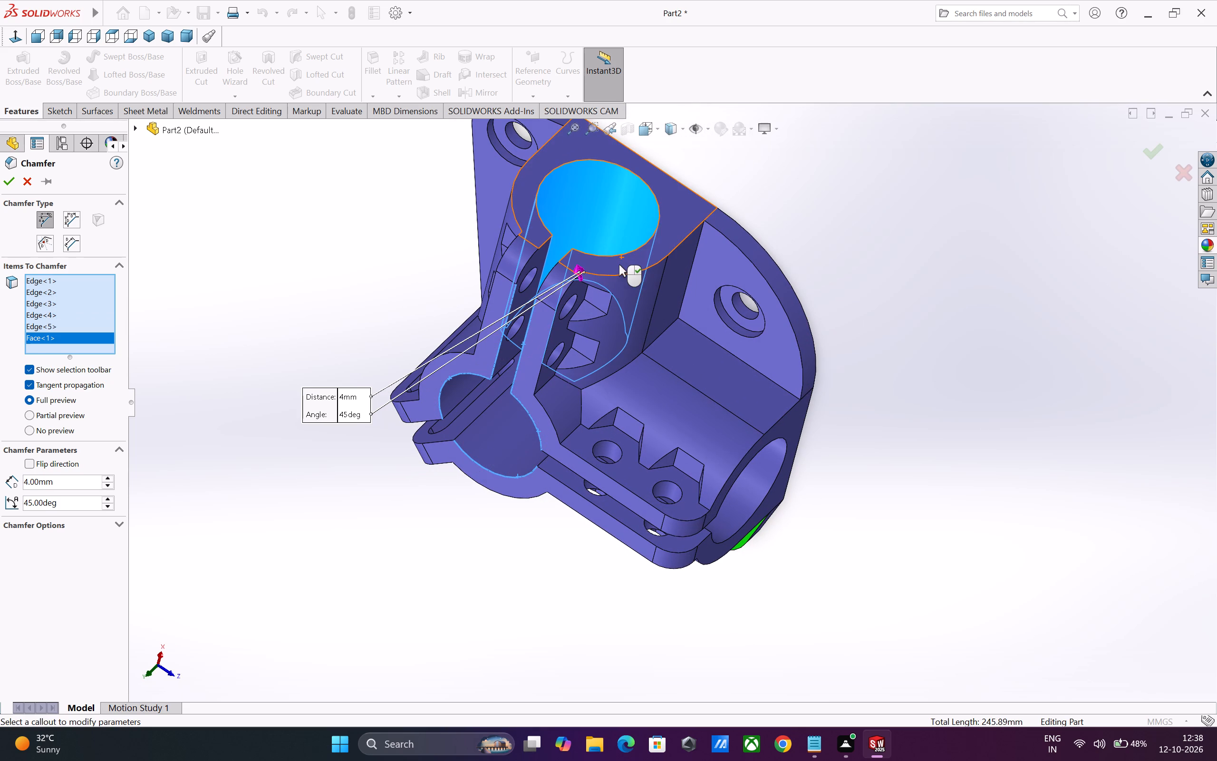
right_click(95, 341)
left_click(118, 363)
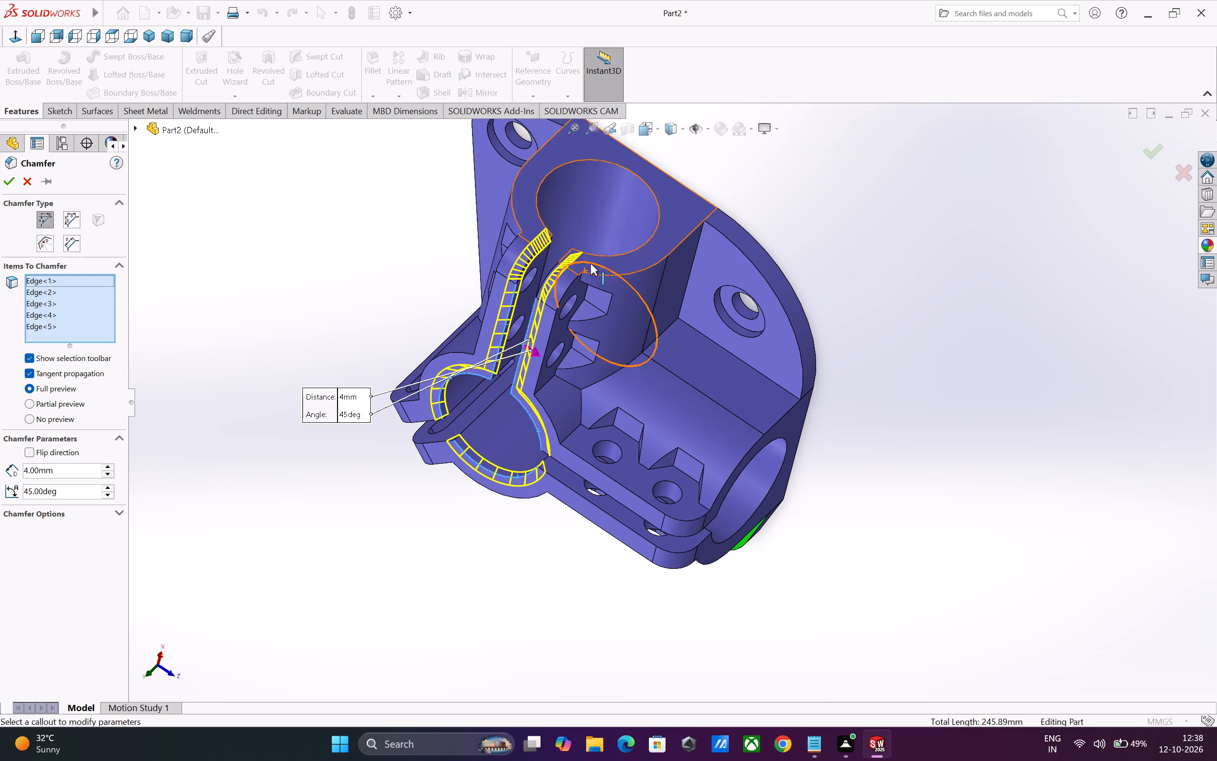
Add the outer end edges of both horizontal bores to the 4 mm chamfer and complete the feature.
left_click(612, 255)
scroll(652, 366, "up", 1)
middle_click_drag(652, 366, 636, 203)
scroll(663, 486, "down", 1)
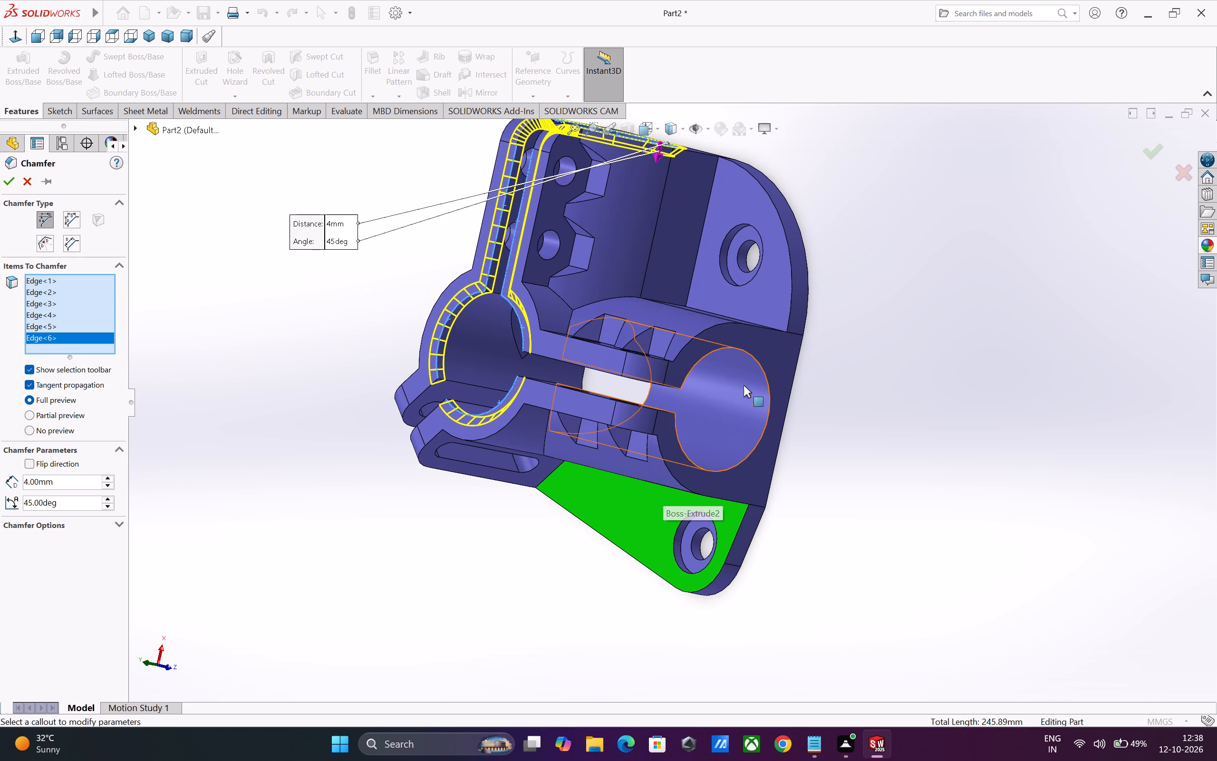
left_click(734, 347)
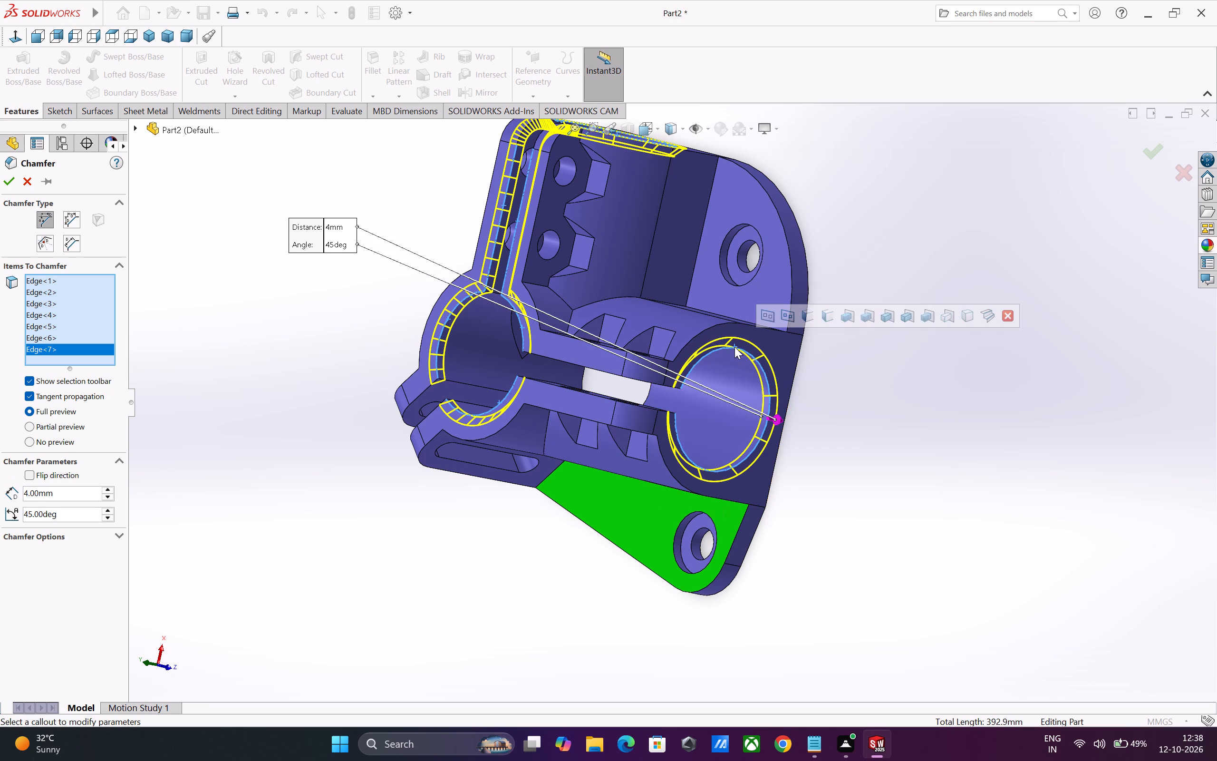
scroll(782, 436, "up", 3)
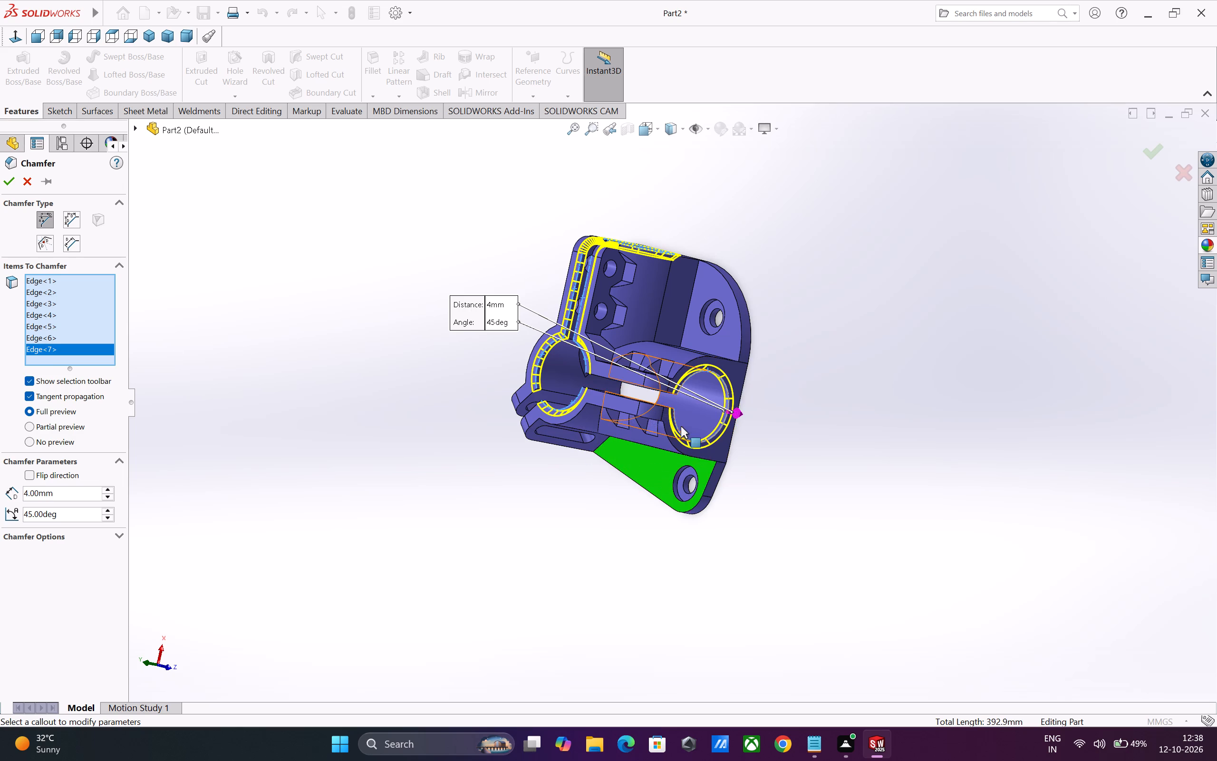
scroll(681, 426, "up", 2)
scroll(682, 425, "down", 1)
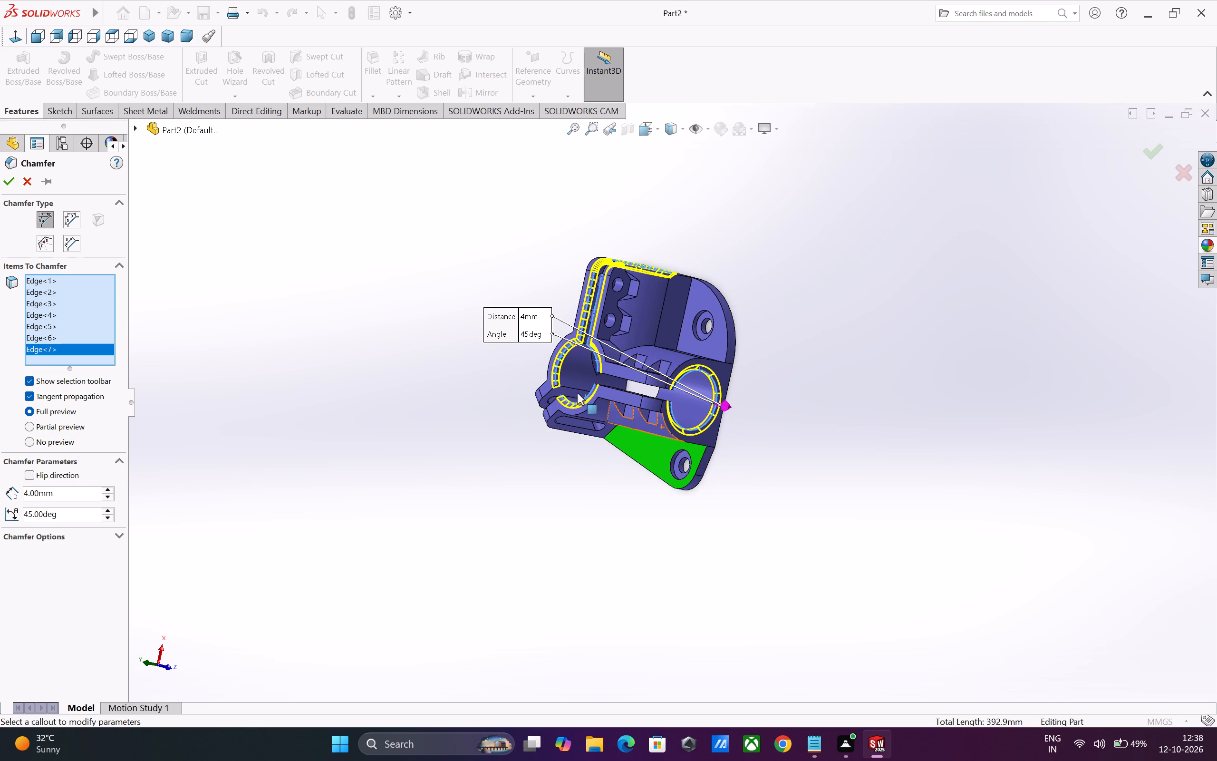
scroll(600, 381, "down", 1)
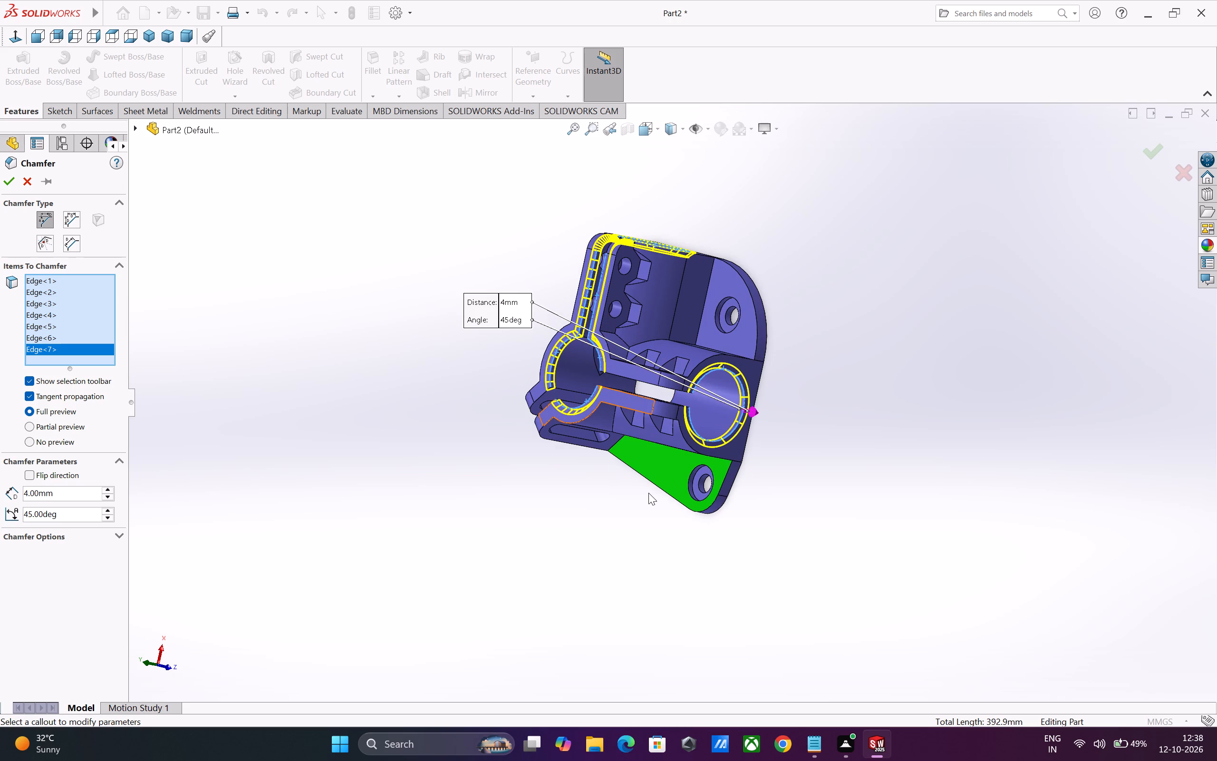
left_click(5, 183)
Apply a bright green color (RGB 0, 255, 0) to the whole Chamfer1 feature.
scroll(48, 607, "down", 8)
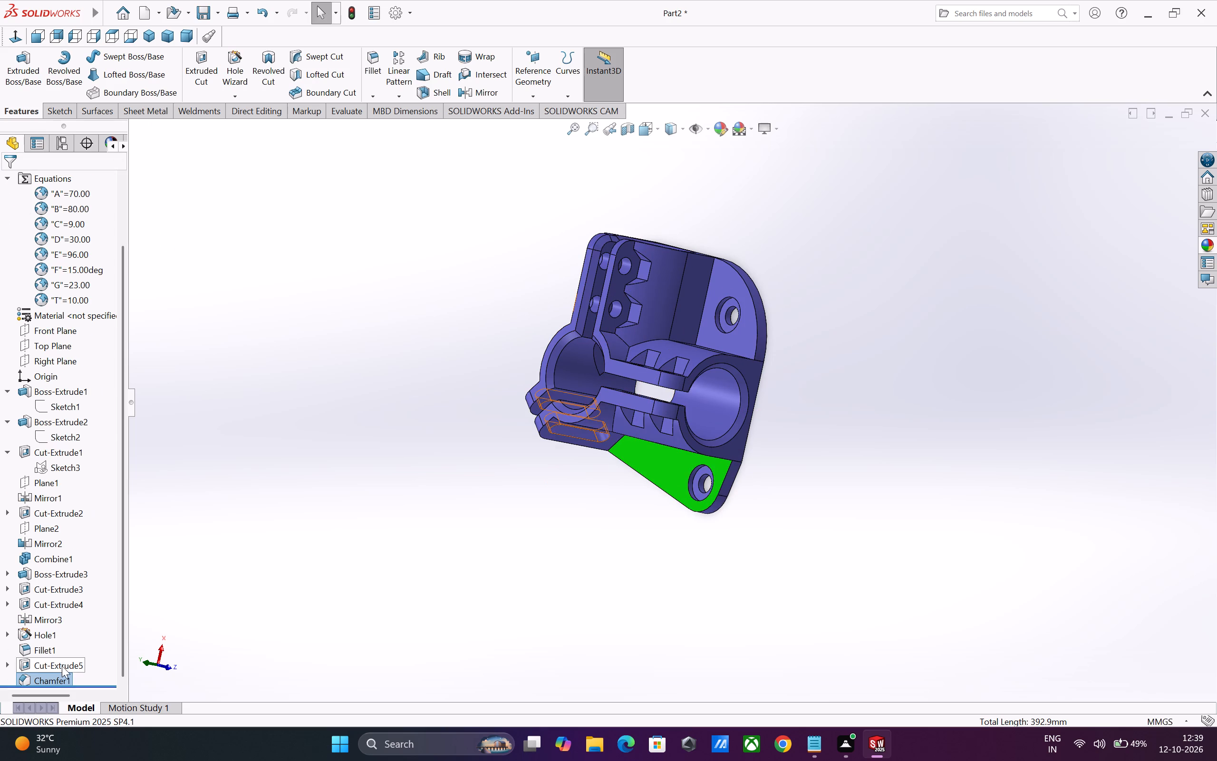
left_click(60, 680)
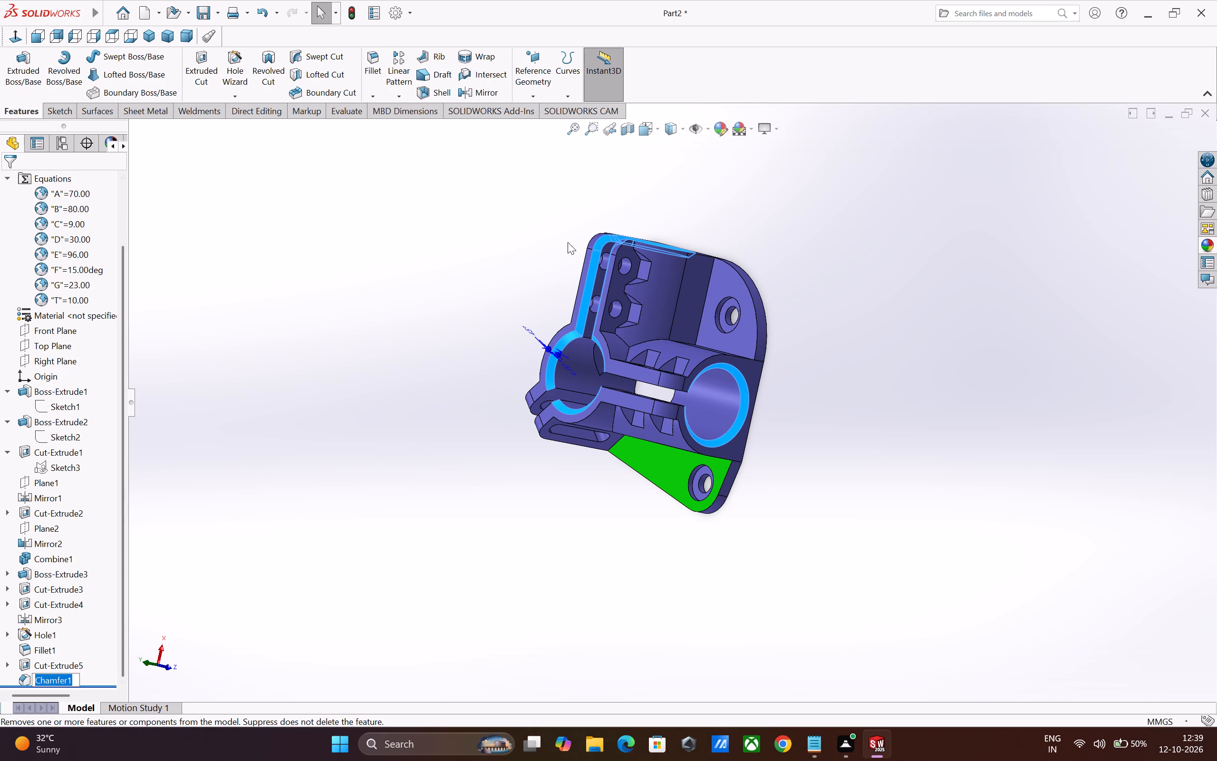
left_click(726, 130)
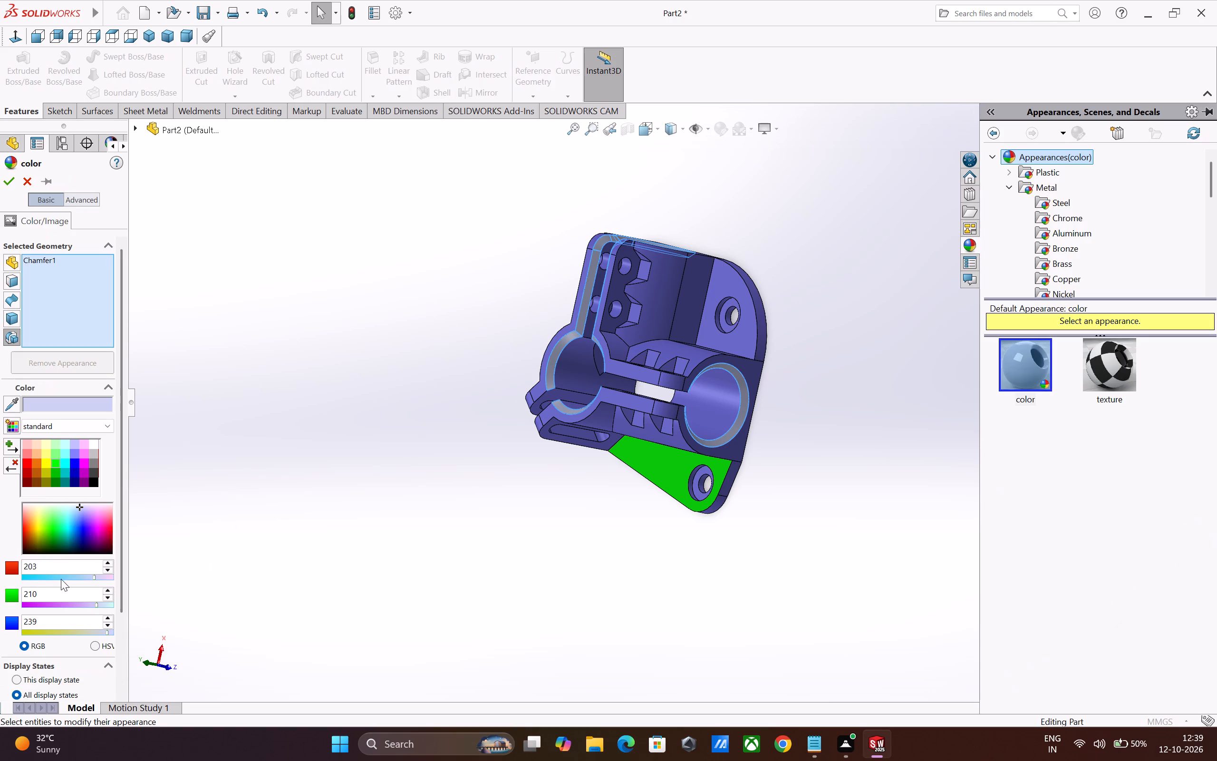
left_click(53, 462)
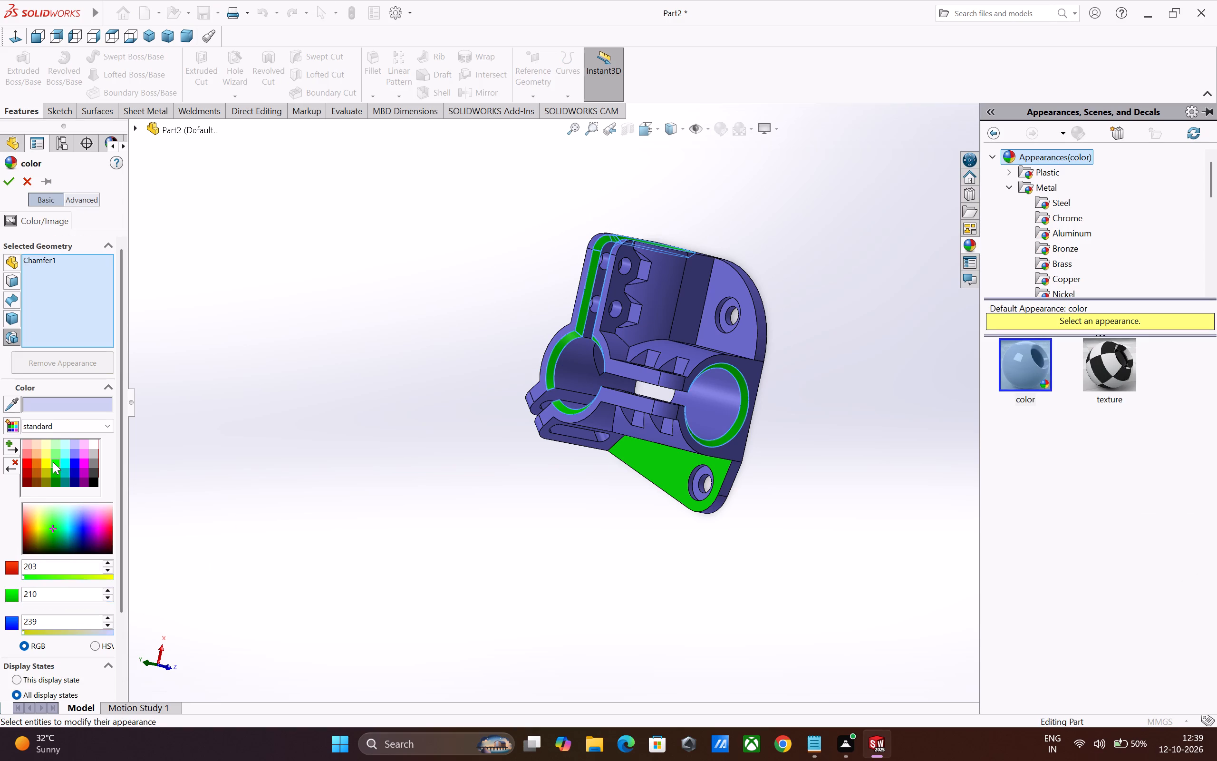
left_click(6, 185)
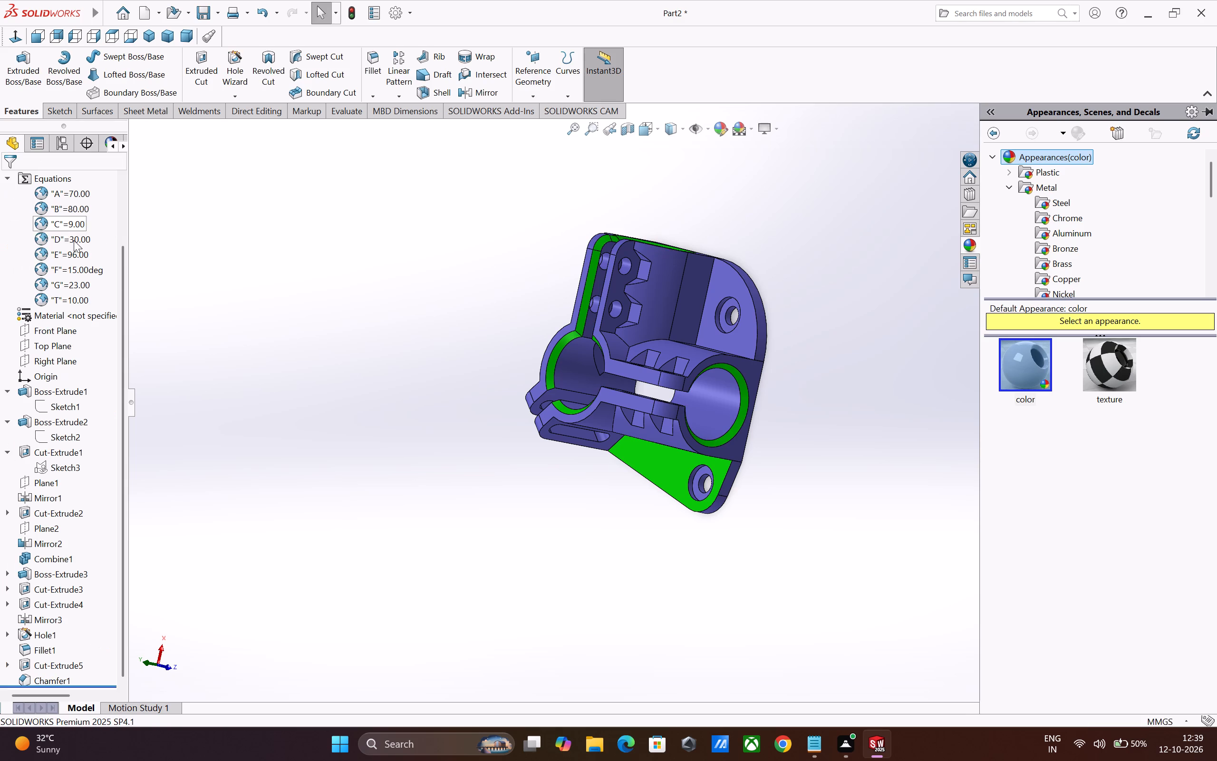
left_click(412, 423)
Apply a dark orange color (RGB 186, 91, 6) to the whole Fillet1 feature on the clamp flange corners.
middle_click_drag(589, 594, 558, 608)
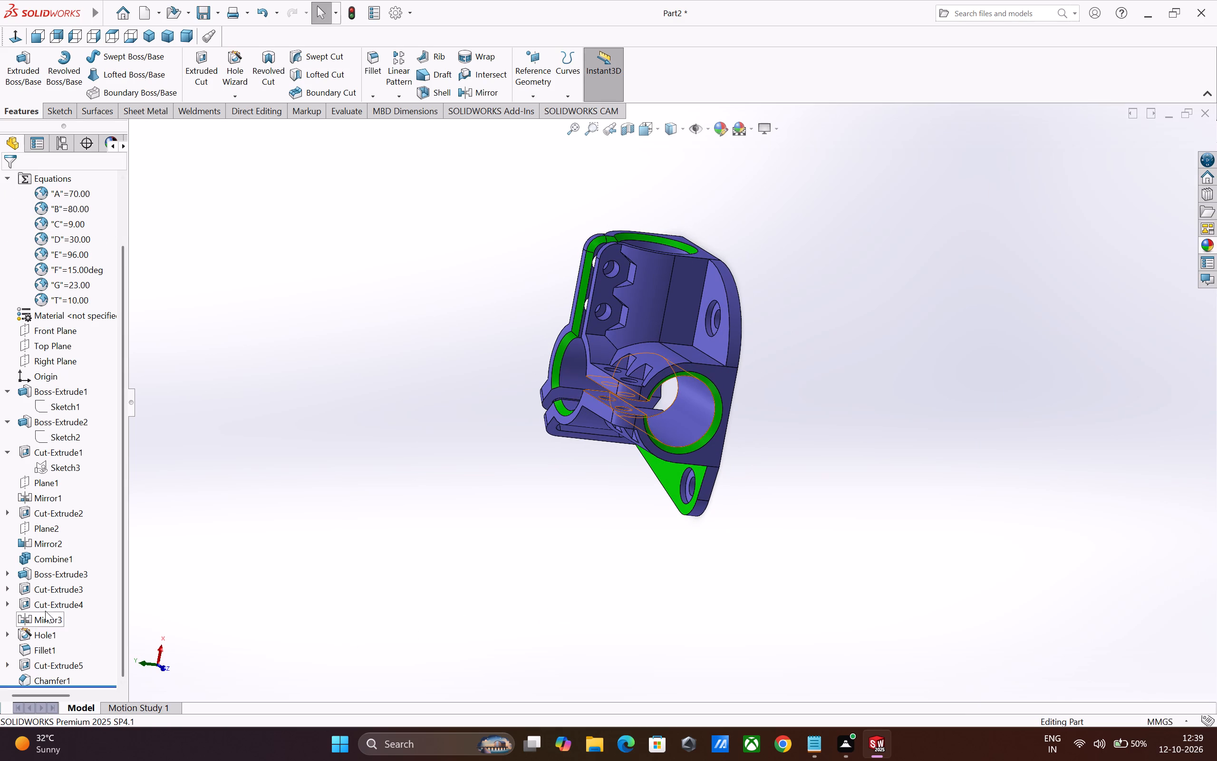
left_click(47, 655)
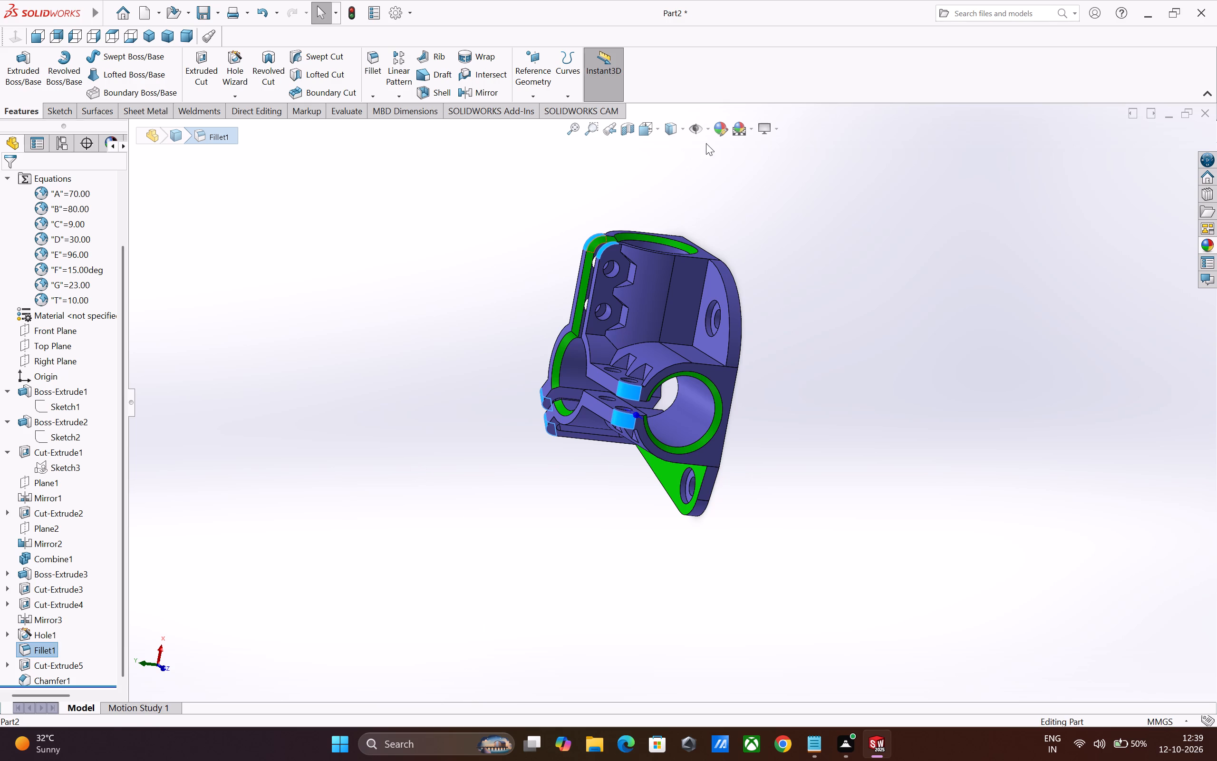
left_click(718, 129)
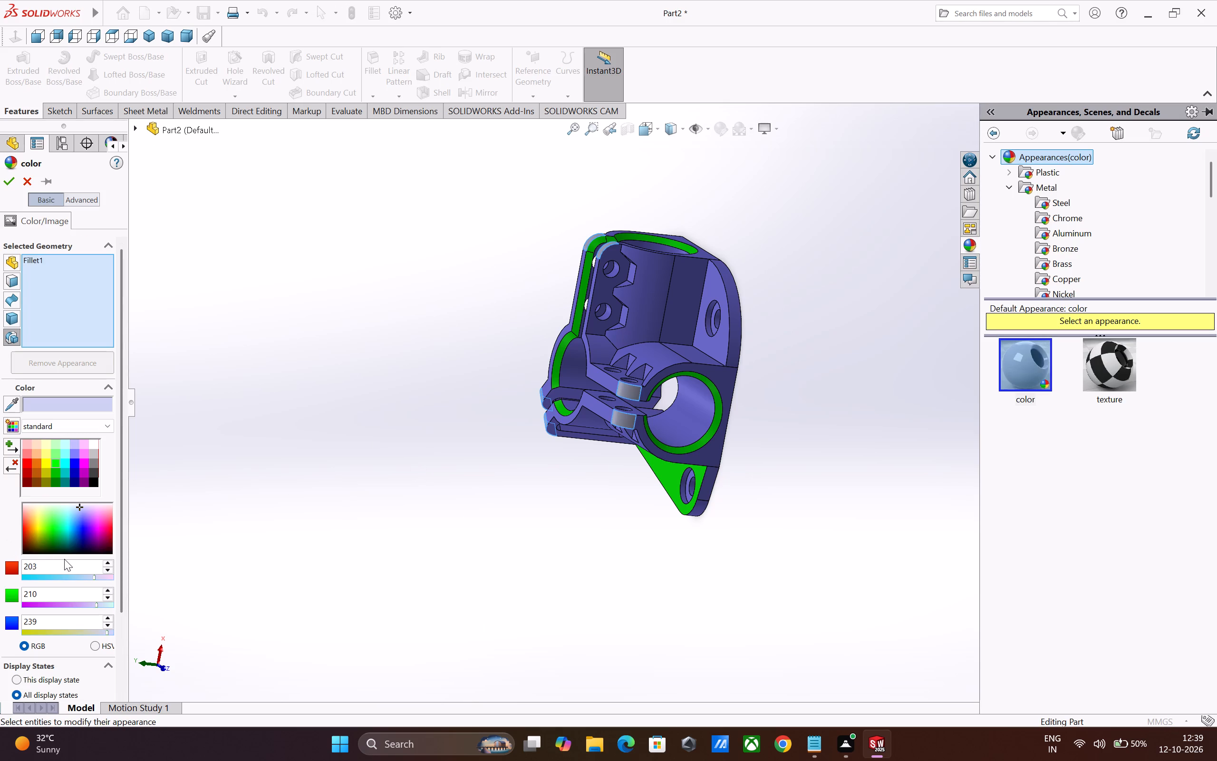
left_click(34, 463)
left_click(34, 473)
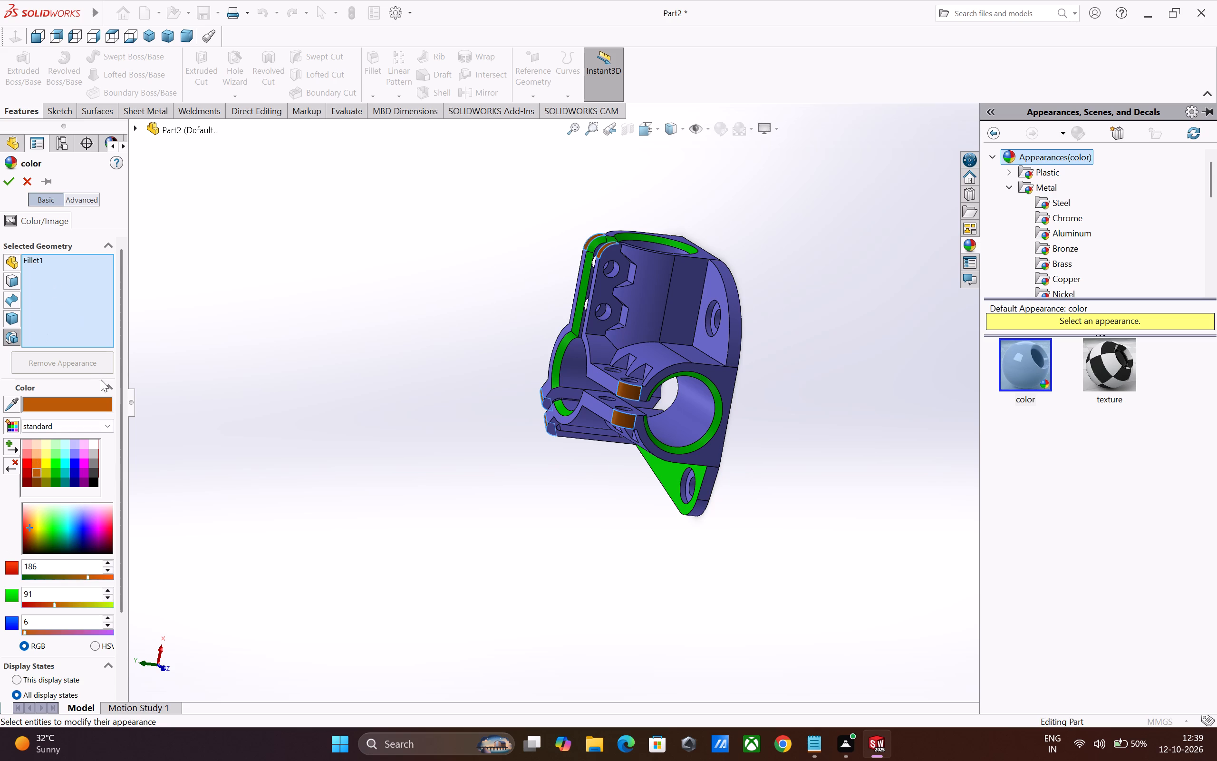
left_click(6, 185)
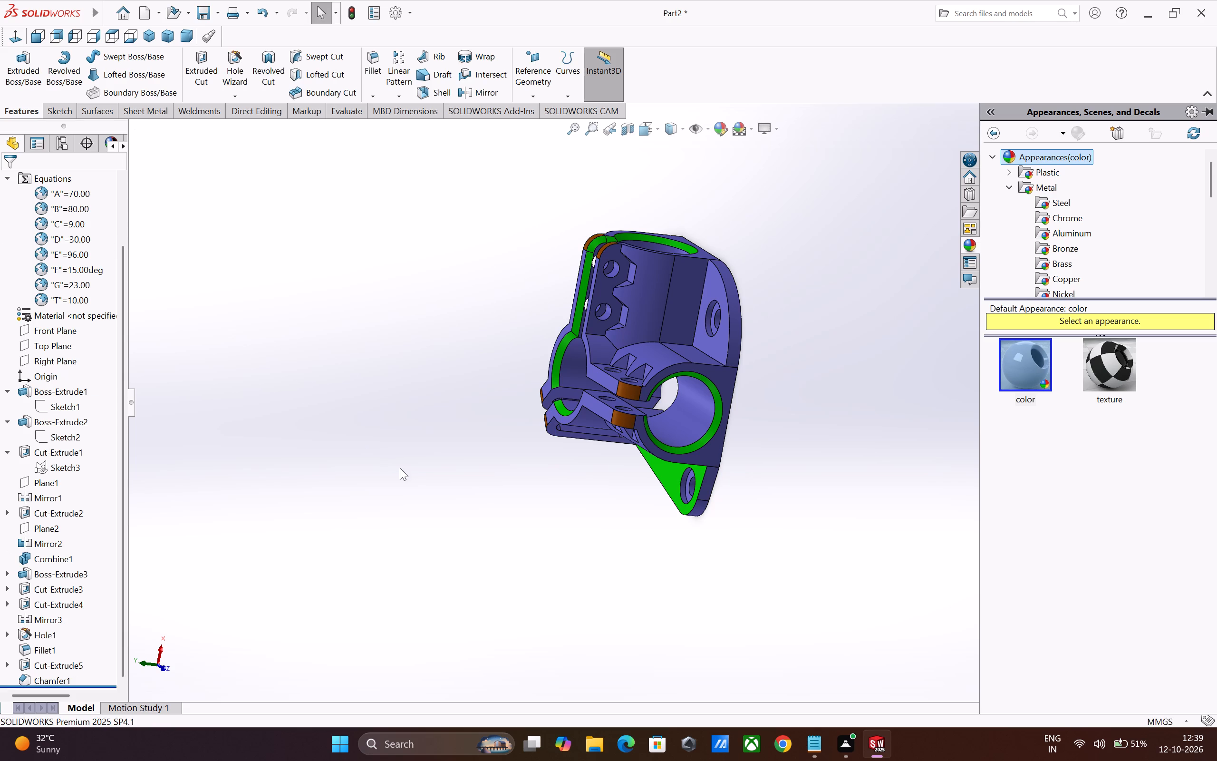
left_click(404, 471)
Collapse the Cut-Extrude1, Boss-Extrude2 and Boss-Extrude1 entries in the feature tree.
middle_click_drag(413, 525, 528, 519)
scroll(526, 521, "up", 2)
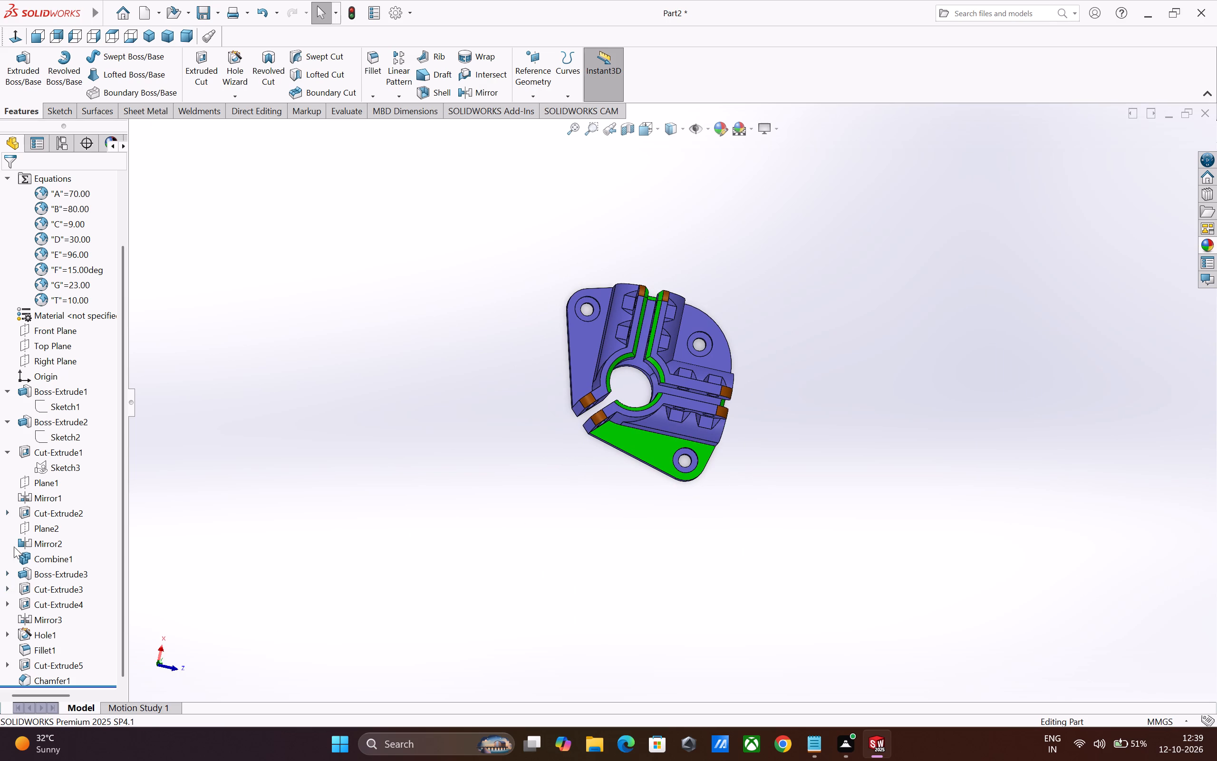
left_click(5, 450)
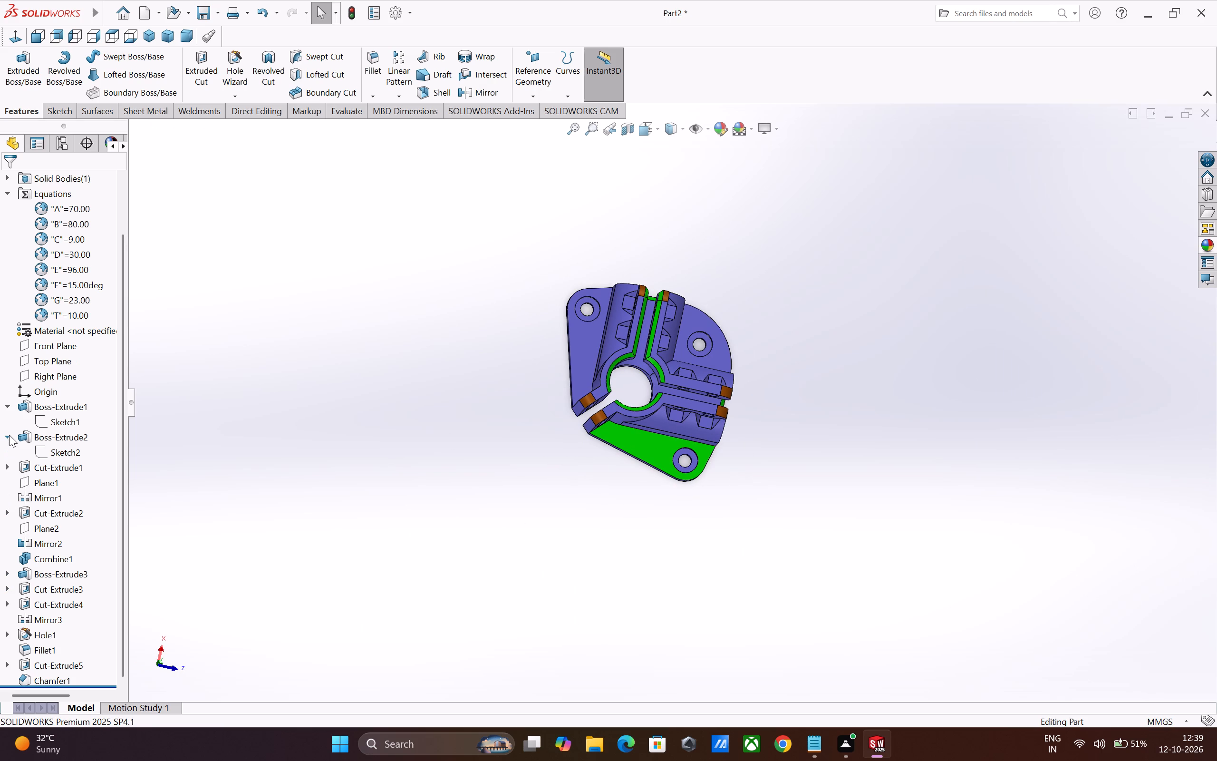
left_click(9, 435)
left_click(6, 422)
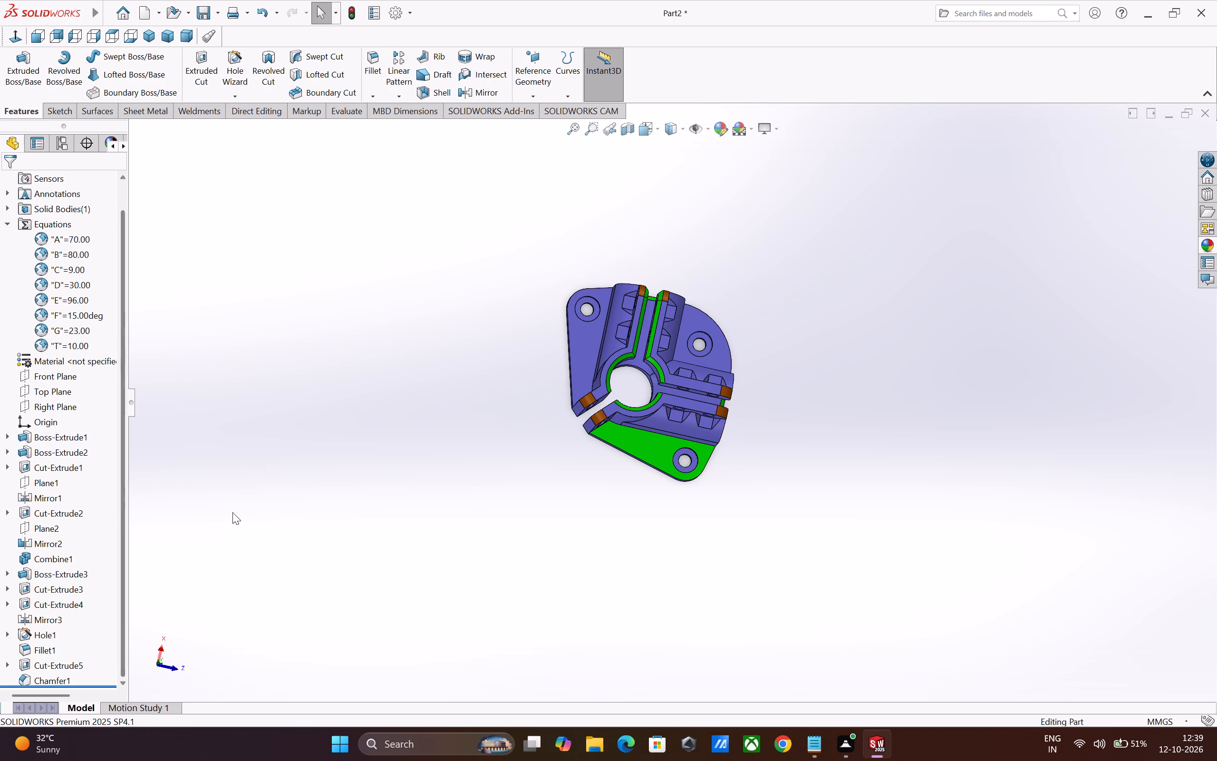
Examine the colored chamfers, fillets and clamp slits of the finished bracket from the top and several angled views.
scroll(414, 594, "up", 1)
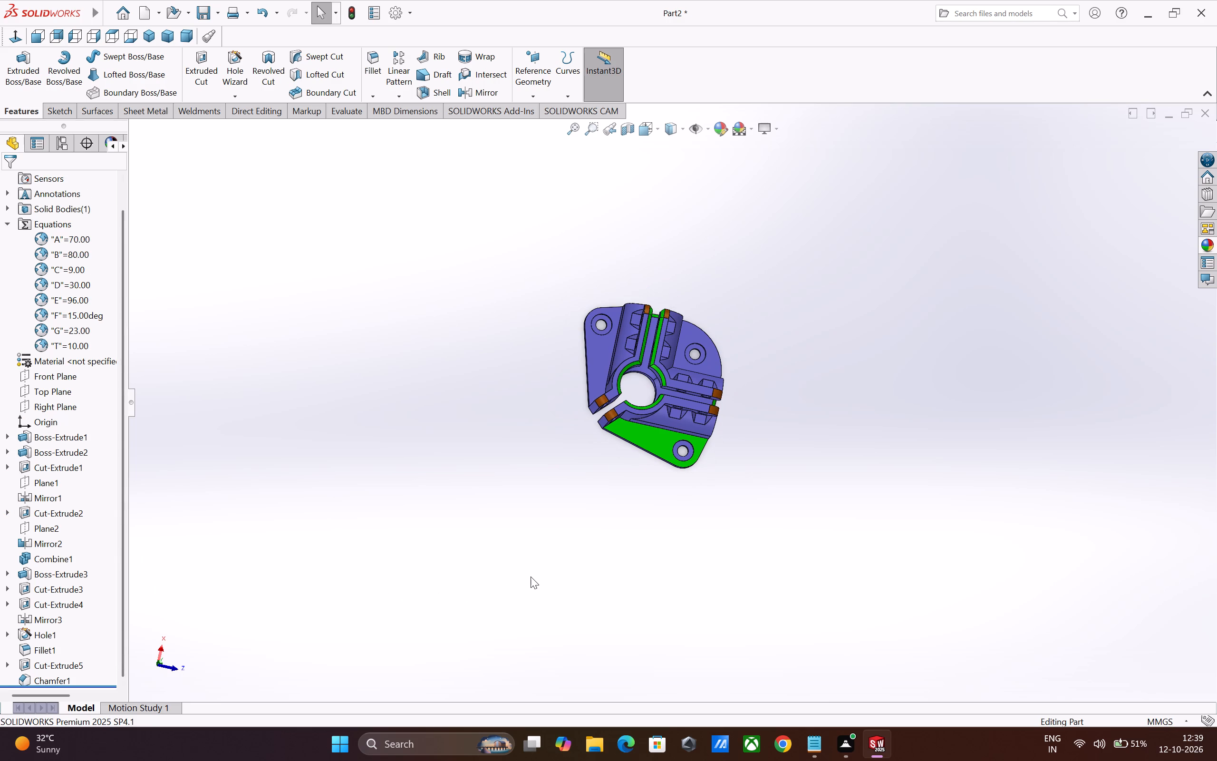
scroll(535, 576, "up", 3)
scroll(589, 500, "down", 1)
scroll(918, 325, "down", 1)
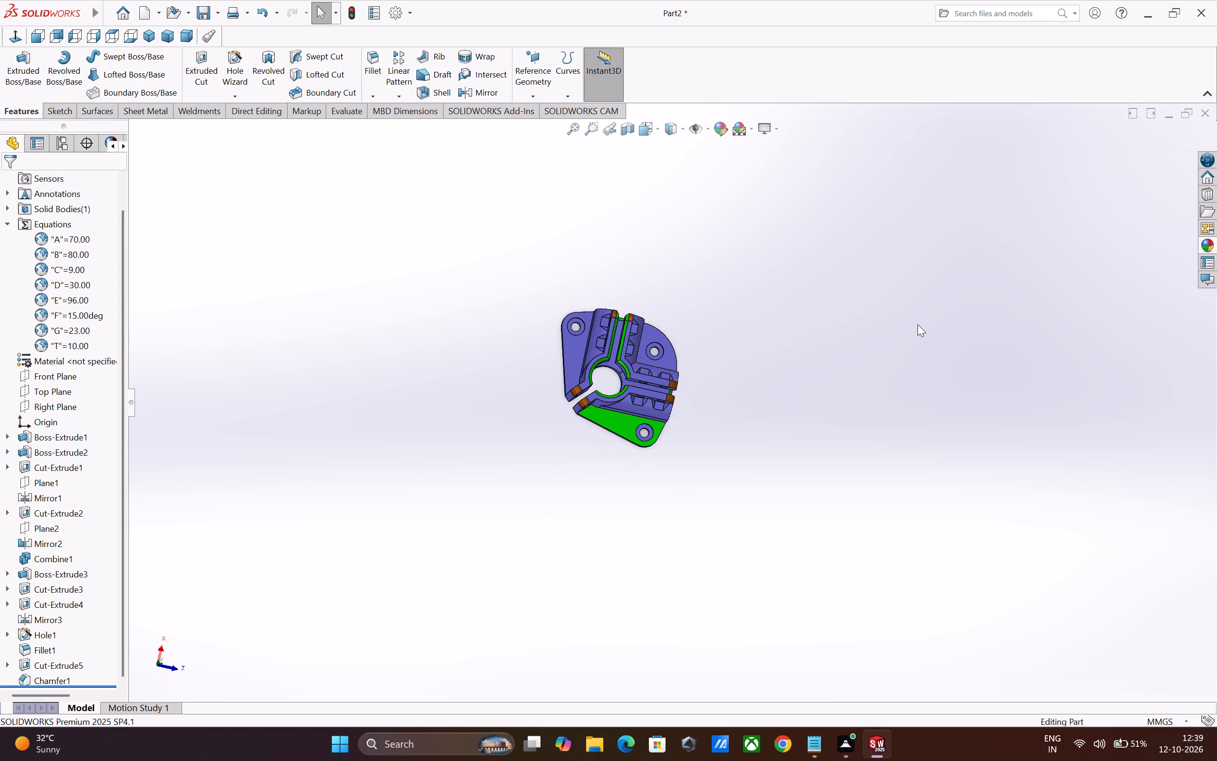
scroll(919, 324, "down", 1)
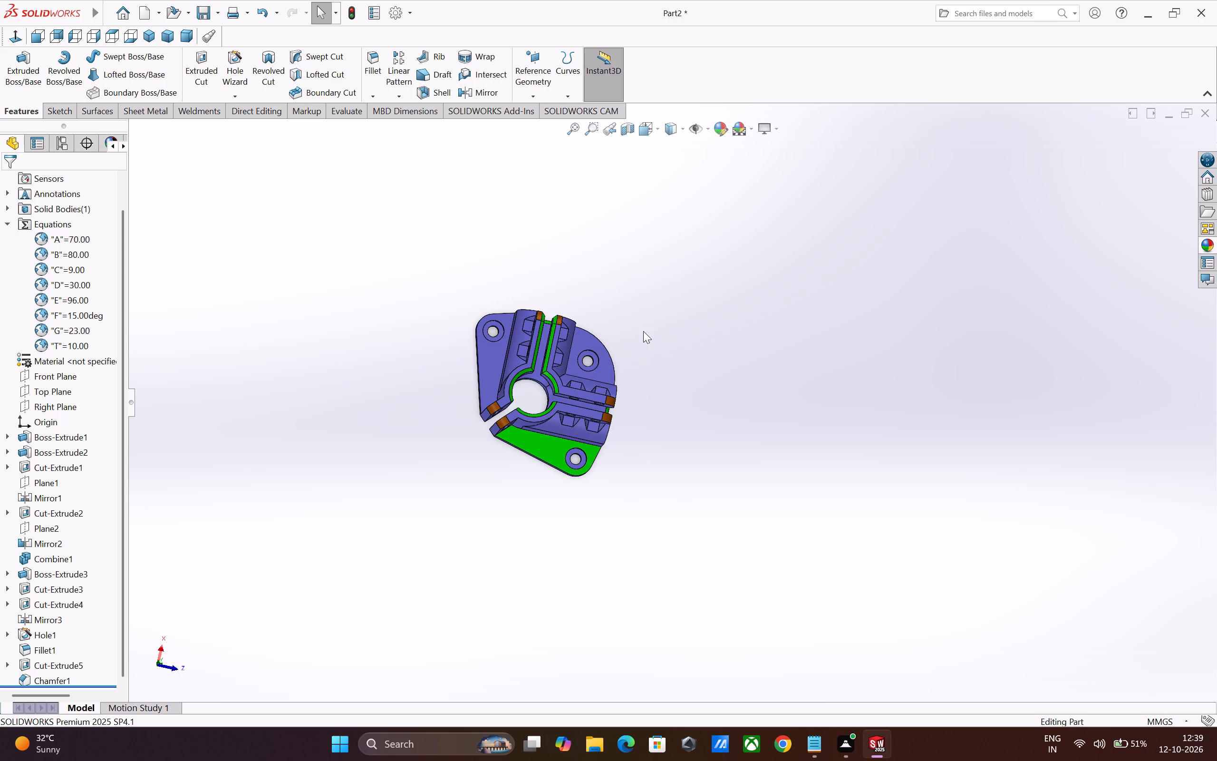
scroll(643, 331, "down", 2)
middle_click_drag(665, 437, 614, 465)
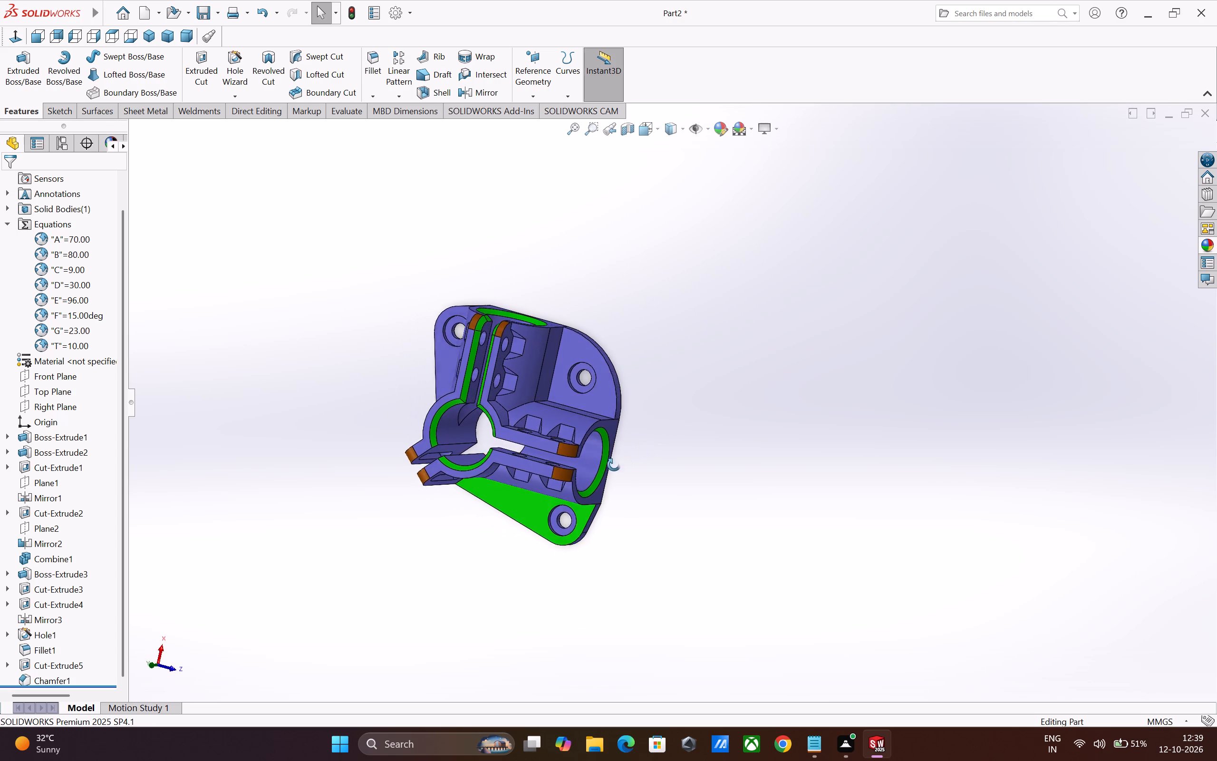
middle_click_drag(614, 465, 595, 476)
scroll(597, 450, "down", 2)
middle_click_drag(651, 526, 598, 488)
middle_click_drag(598, 489, 691, 472)
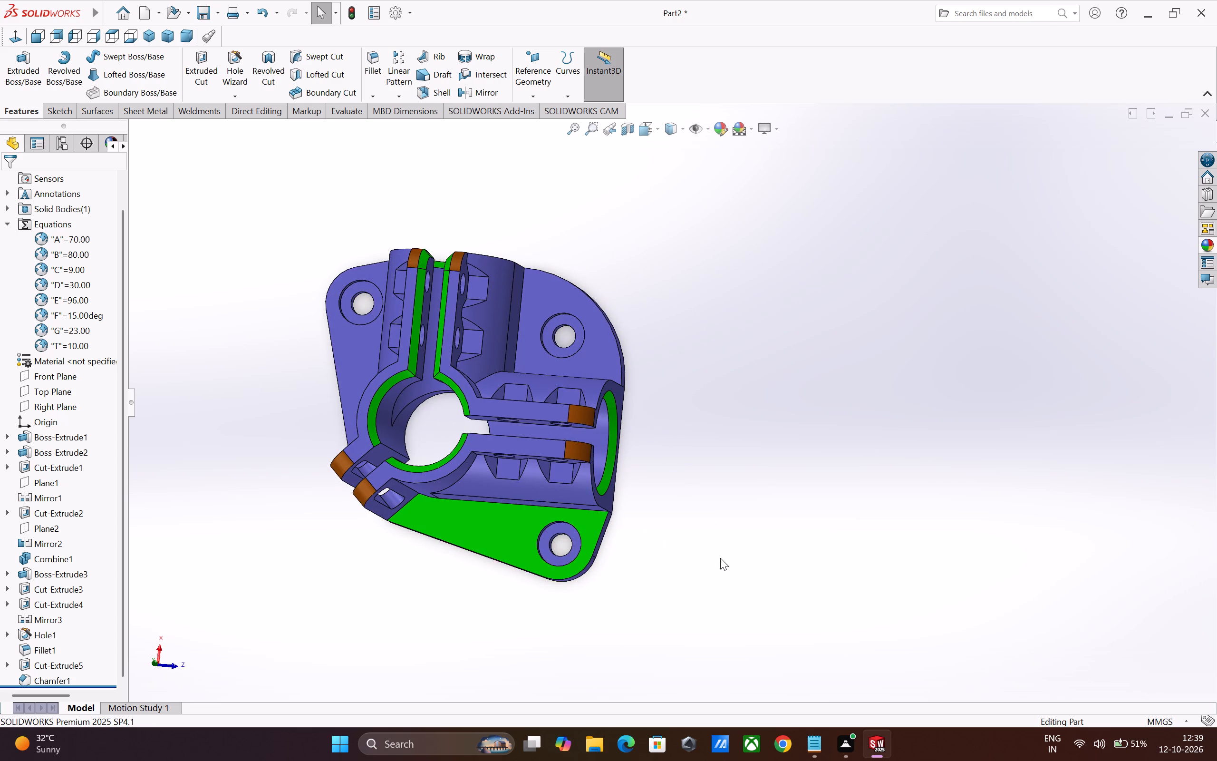
scroll(720, 558, "up", 3)
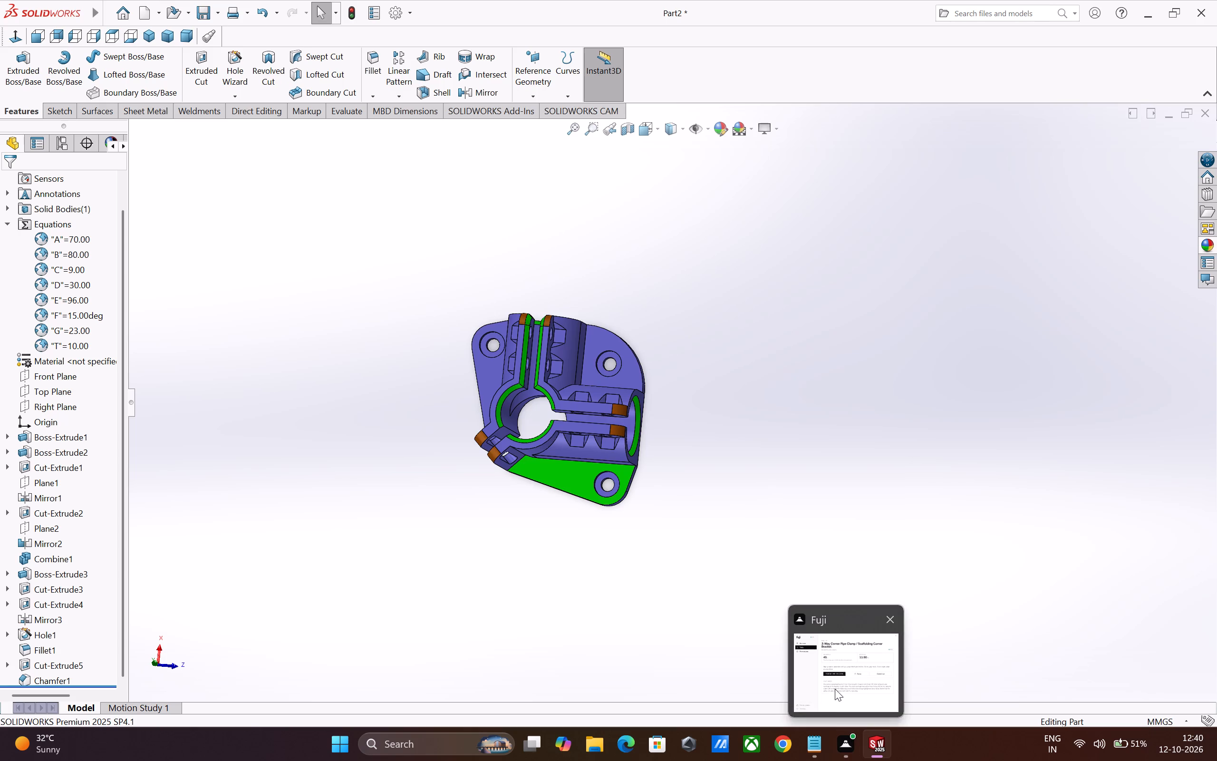
scroll(586, 429, "up", 2)
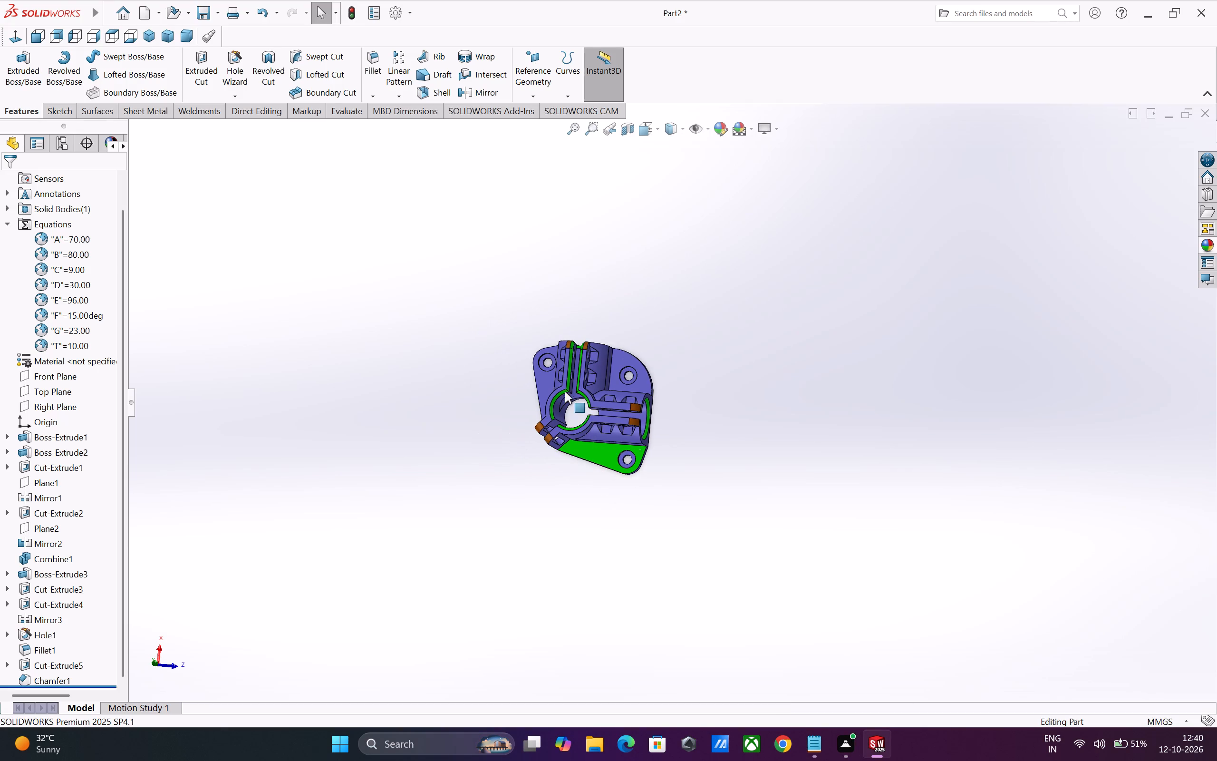
scroll(558, 385, "down", 2)
scroll(650, 512, "down", 1)
middle_click_drag(622, 499, 687, 468)
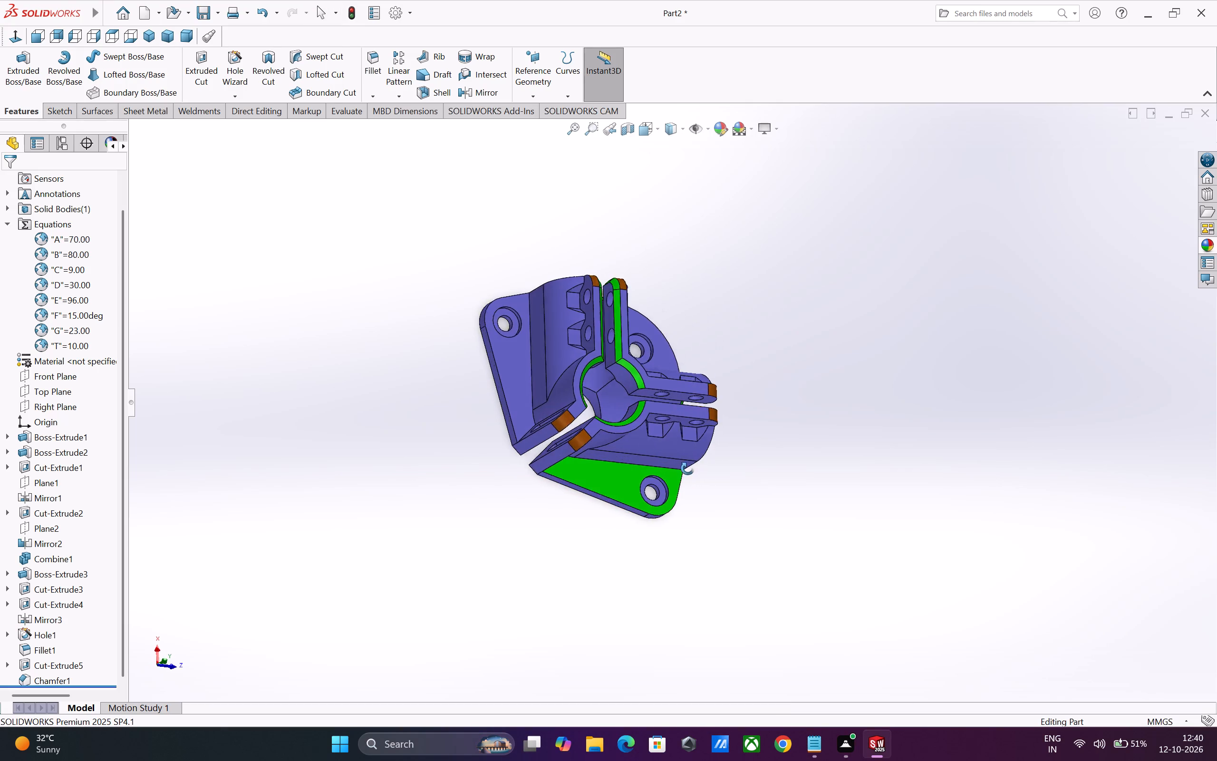
middle_click_drag(687, 468, 621, 341)
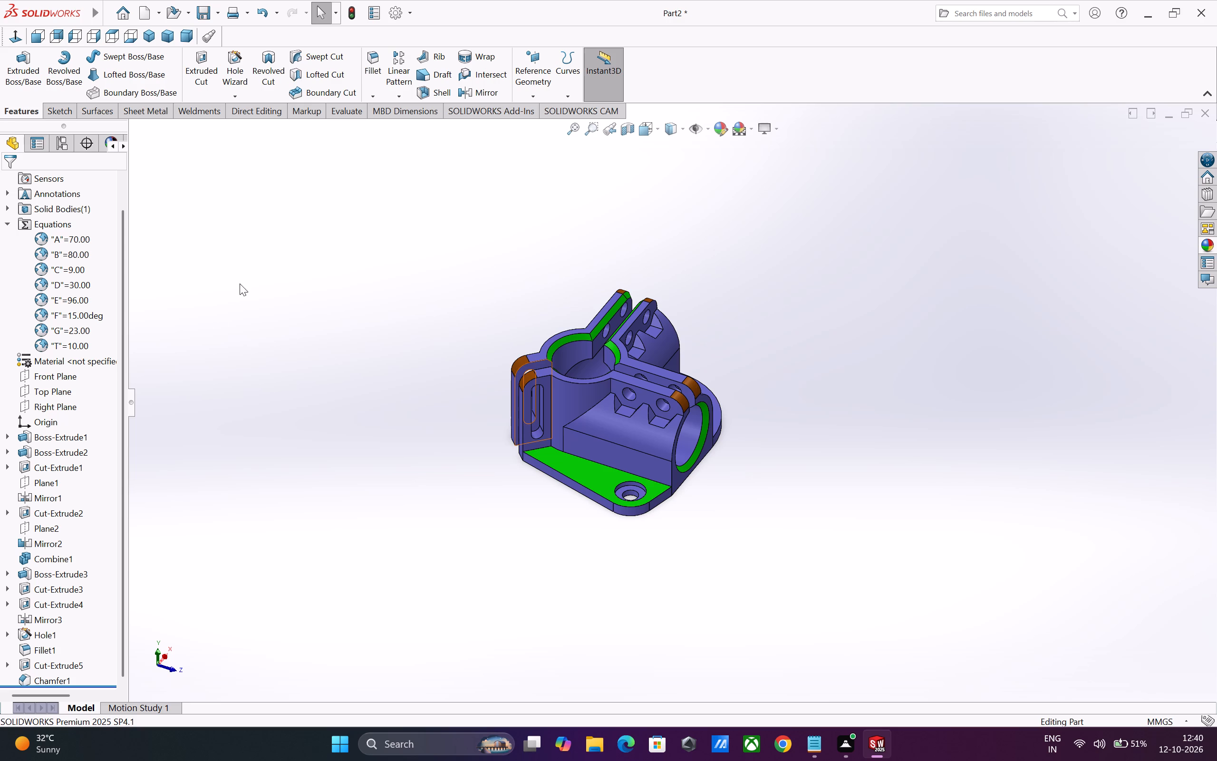
Measure the XYZ distances from the vertical bore's top-edge vertex at its clamp slit to a horizontal clamp's outer lower vertex on the base plate.
left_click(356, 111)
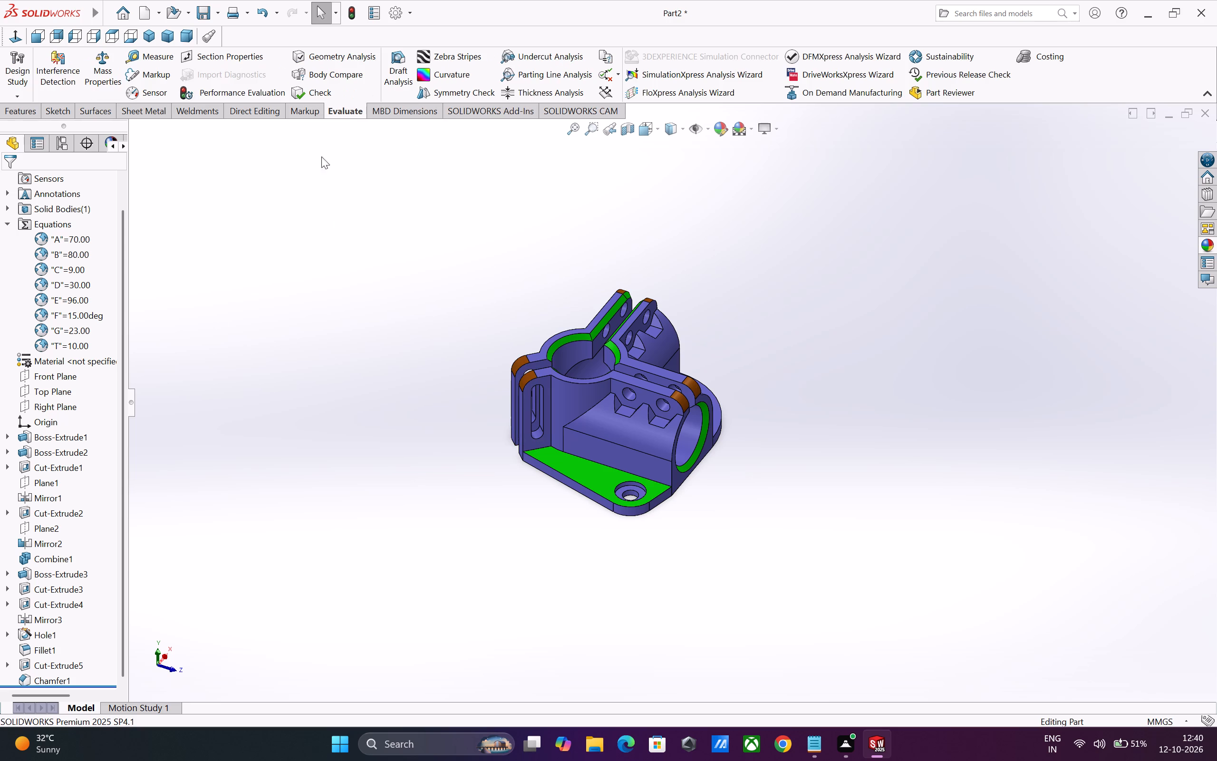
left_click(141, 53)
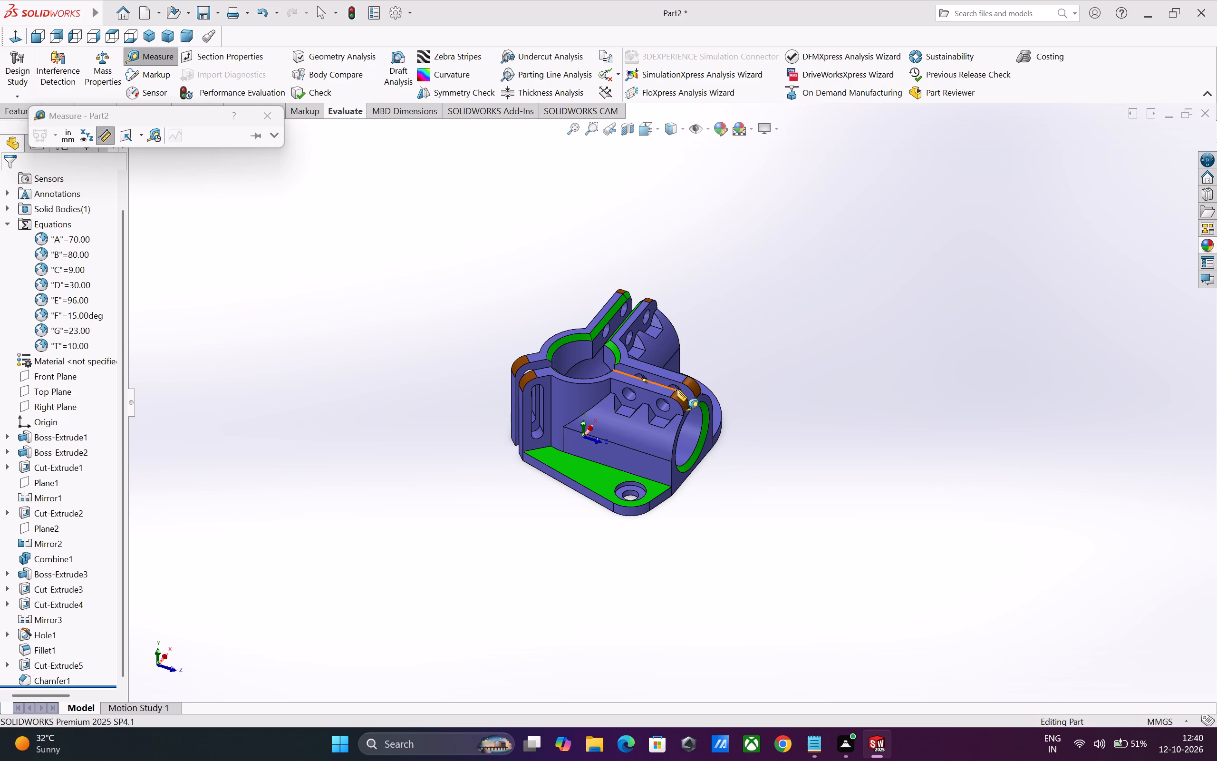
left_click(87, 138)
left_click(110, 140)
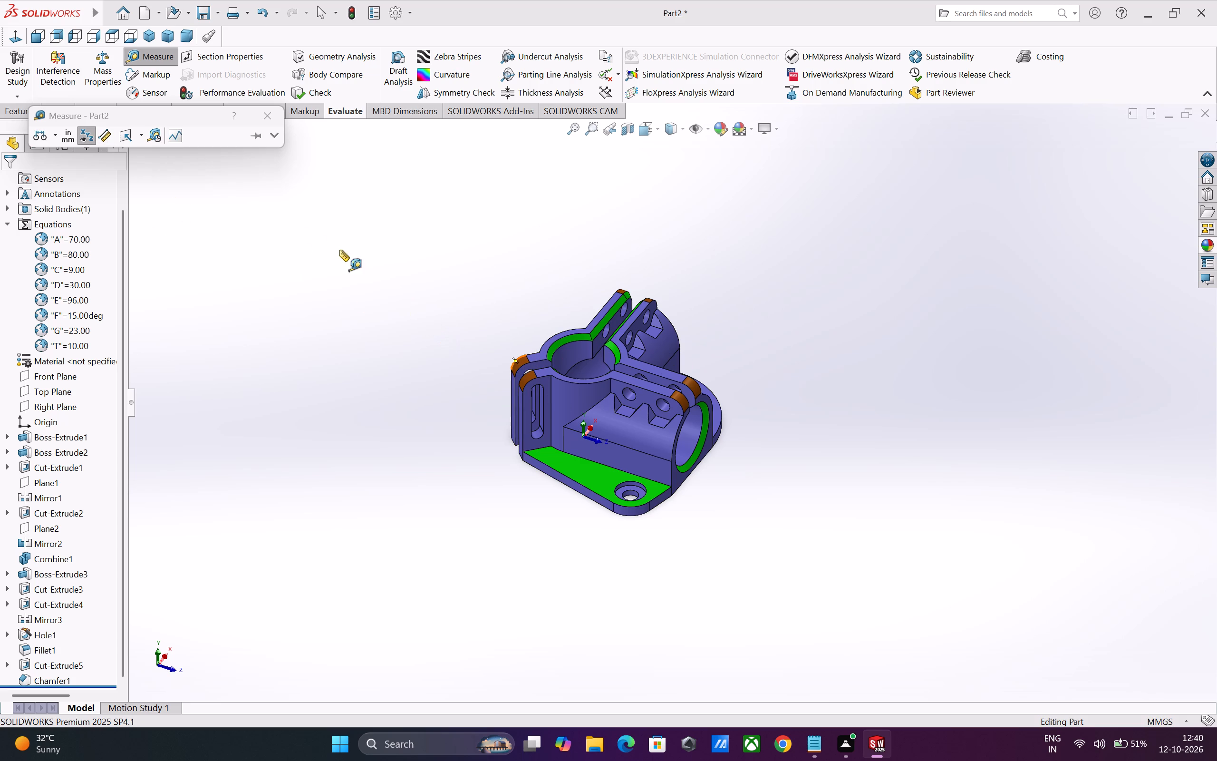
left_click(54, 136)
left_click(54, 136)
middle_click_drag(797, 482, 765, 498)
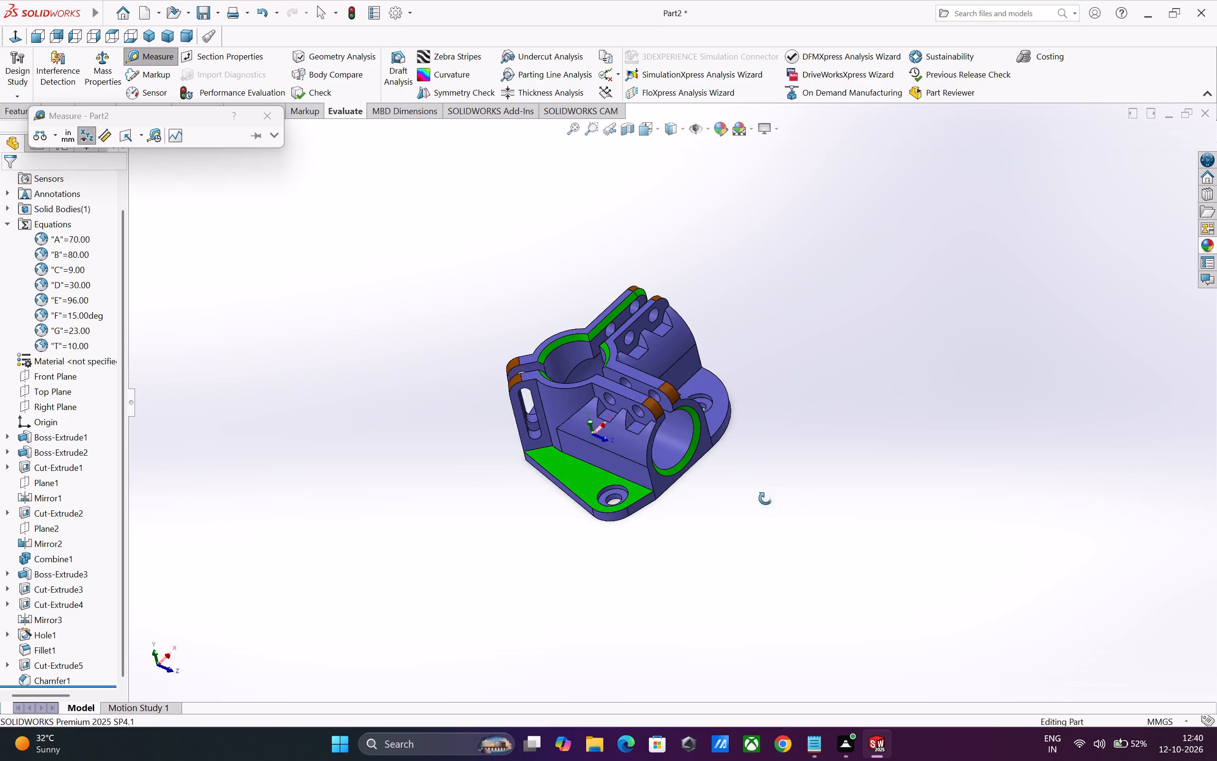
middle_click_drag(765, 498, 738, 514)
scroll(568, 347, "down", 6)
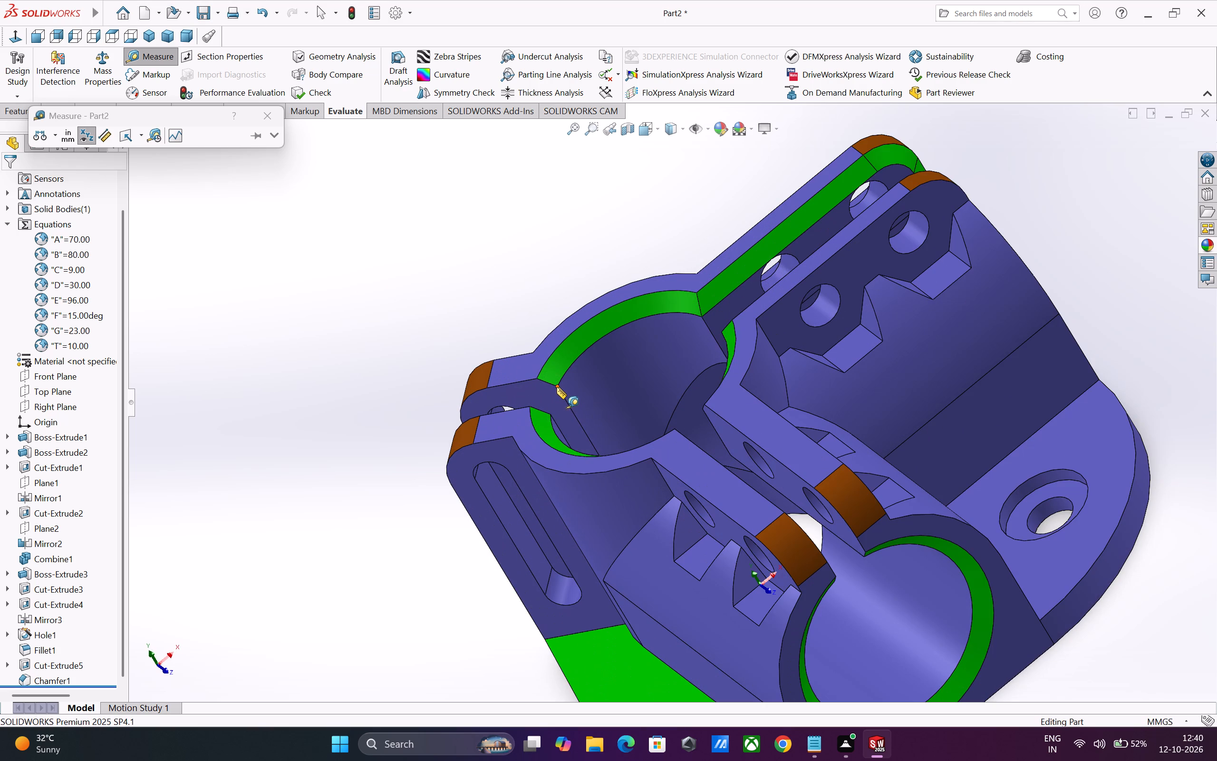
left_click(557, 387)
scroll(573, 406, "up", 3)
scroll(592, 440, "up", 1)
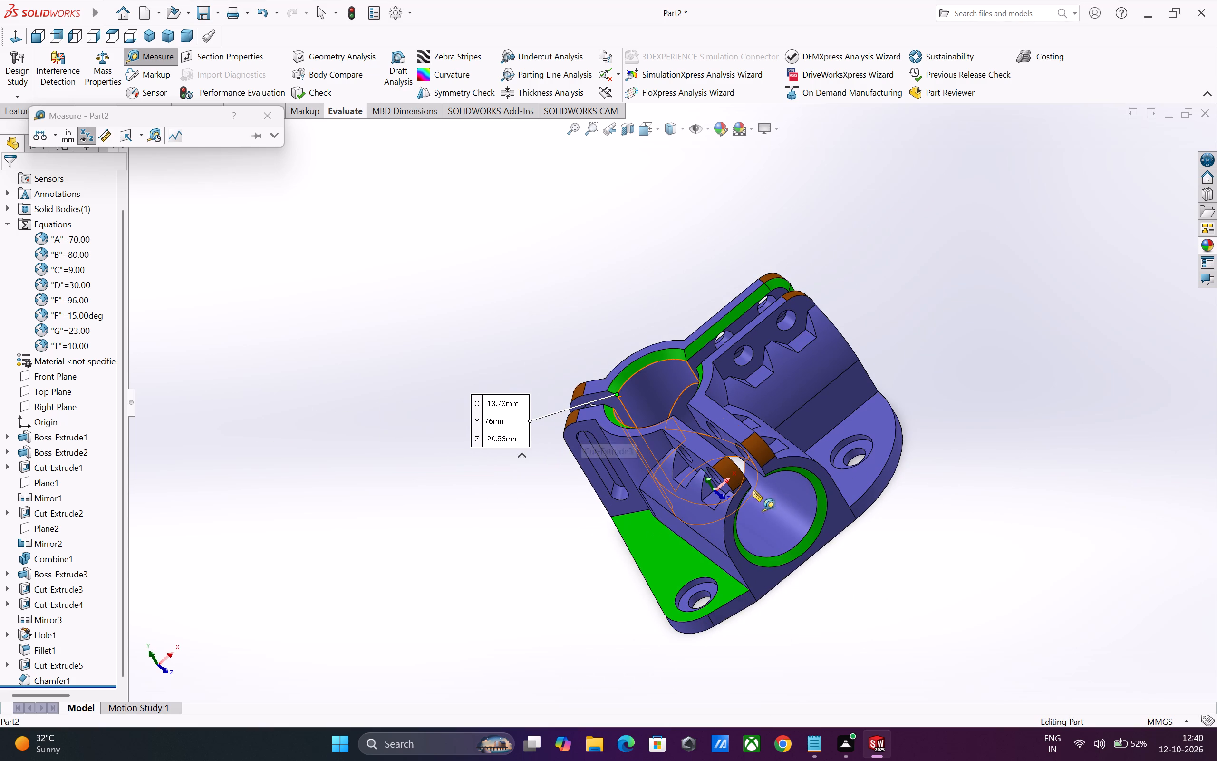
middle_click_drag(856, 514, 791, 556)
scroll(885, 396, "down", 1)
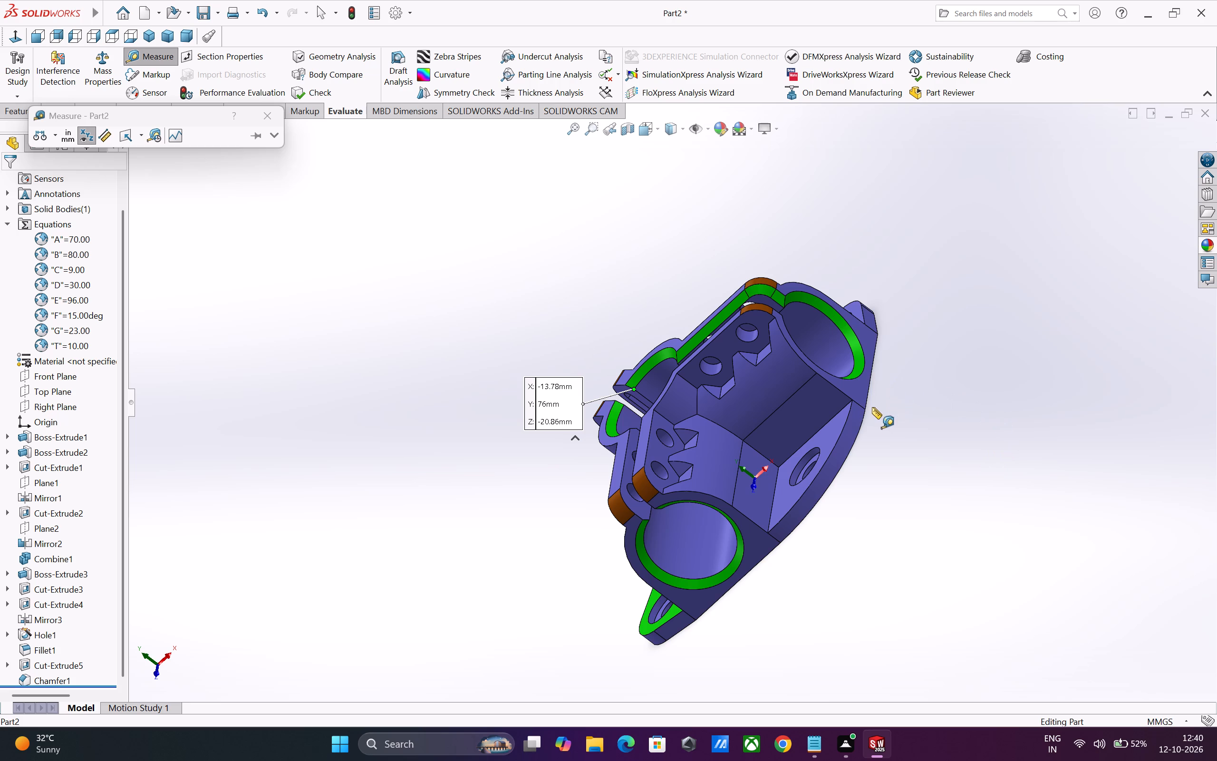
scroll(872, 407, "down", 4)
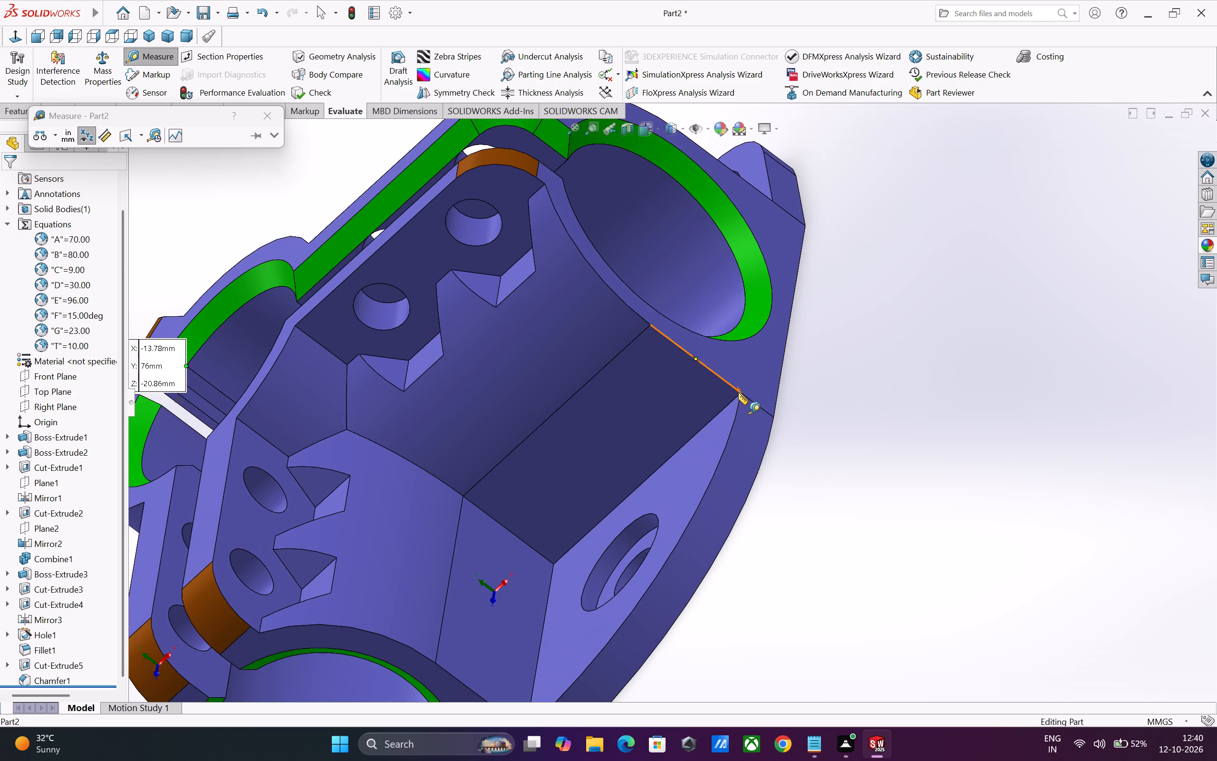
left_click(741, 393)
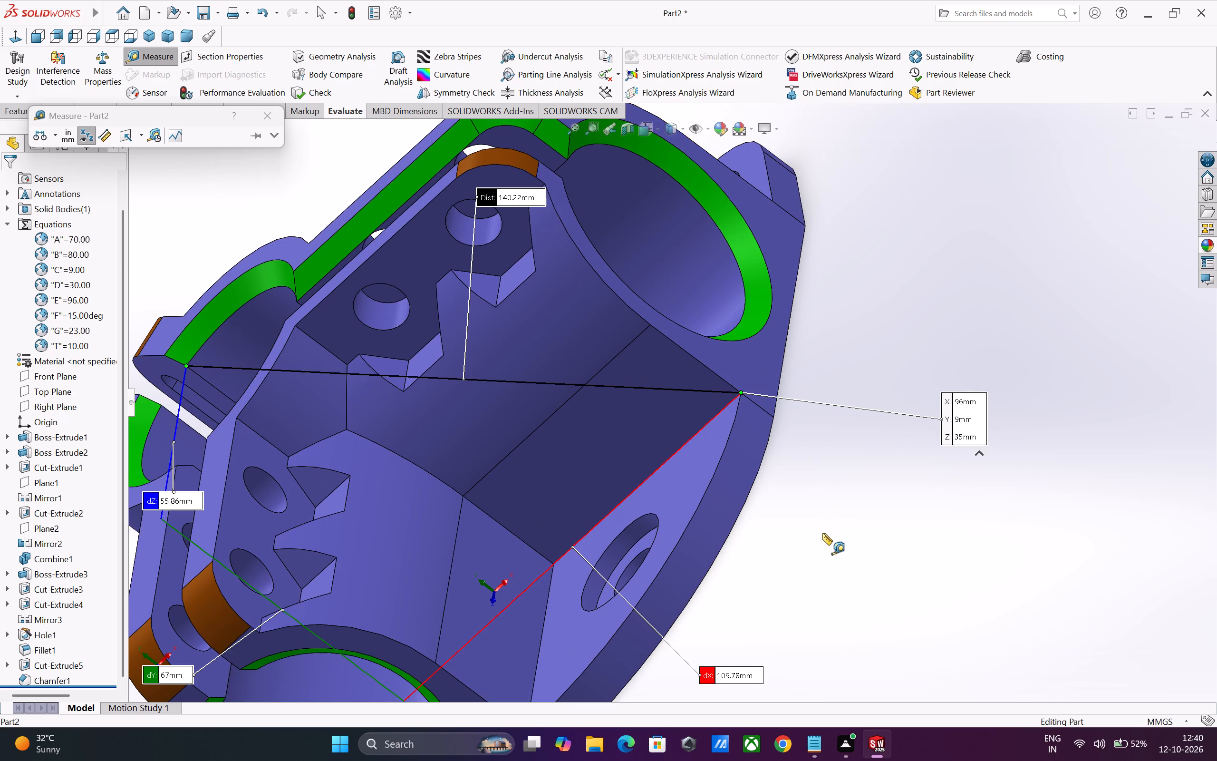
scroll(841, 545, "up", 3)
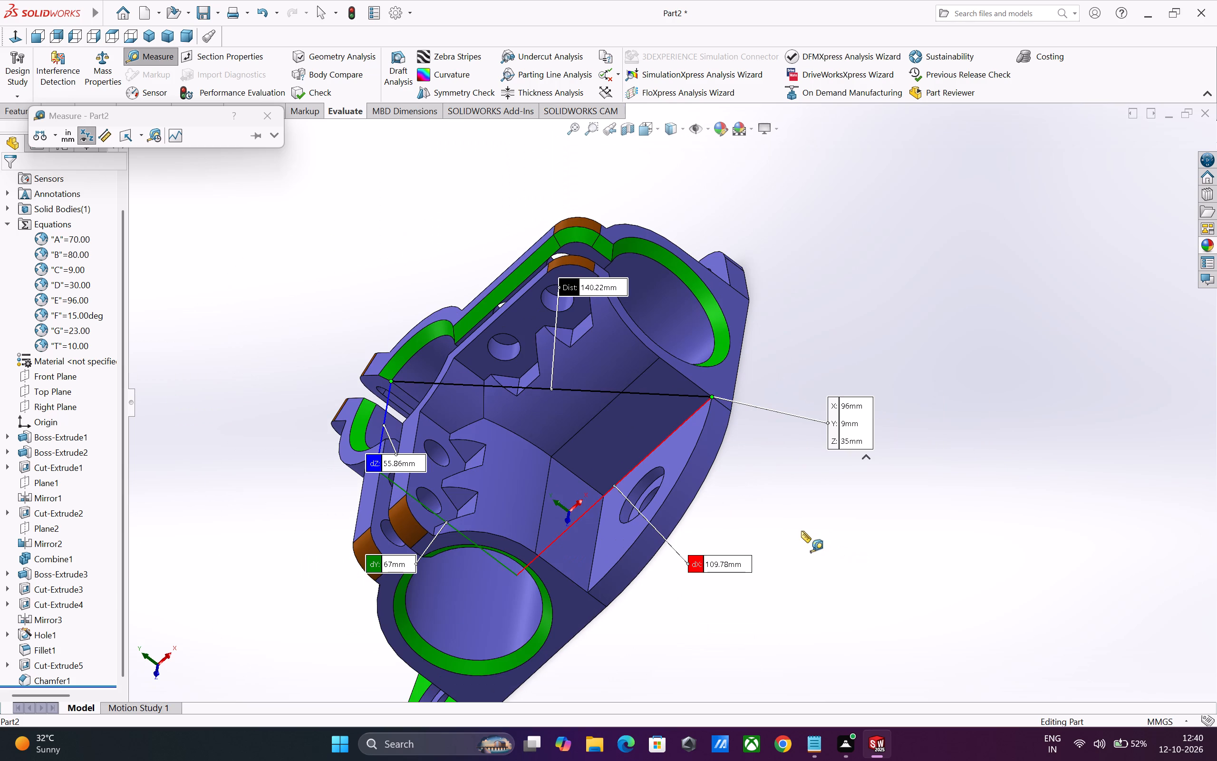
scroll(720, 426, "up", 1)
middle_click_drag(751, 499, 757, 497)
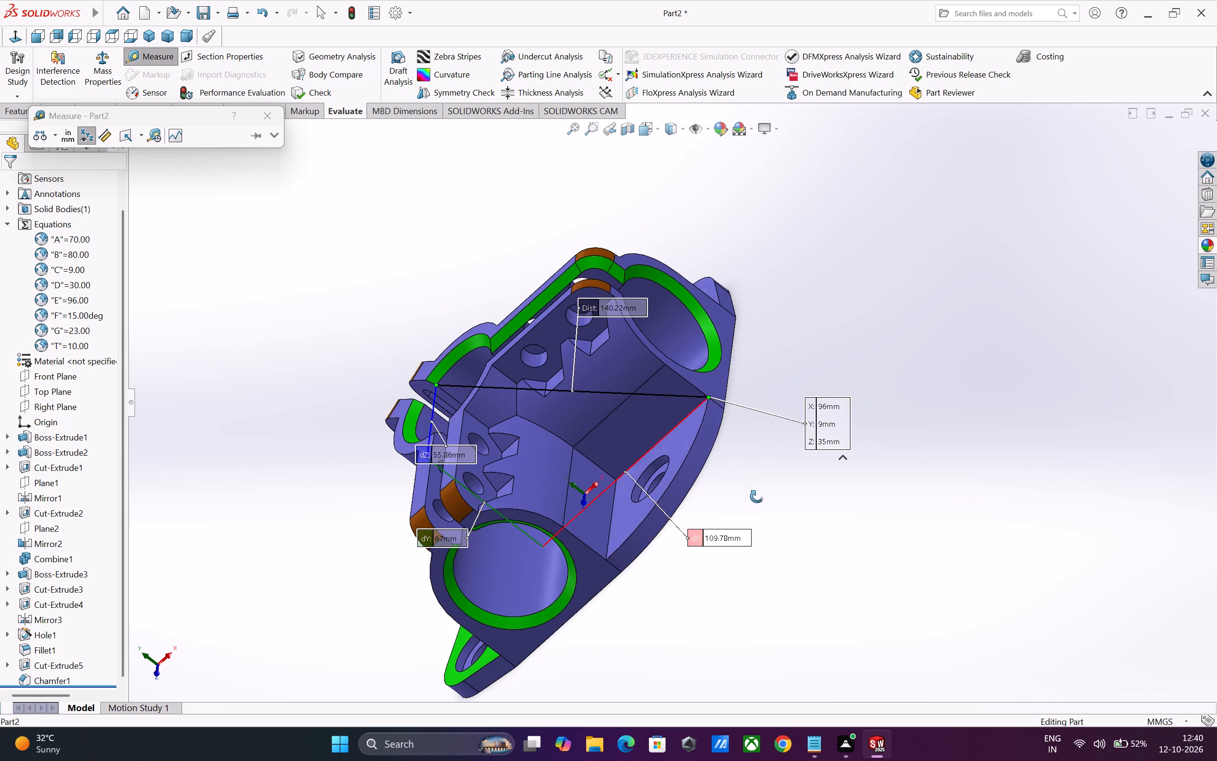
middle_click_drag(757, 497, 810, 478)
scroll(810, 497, "up", 2)
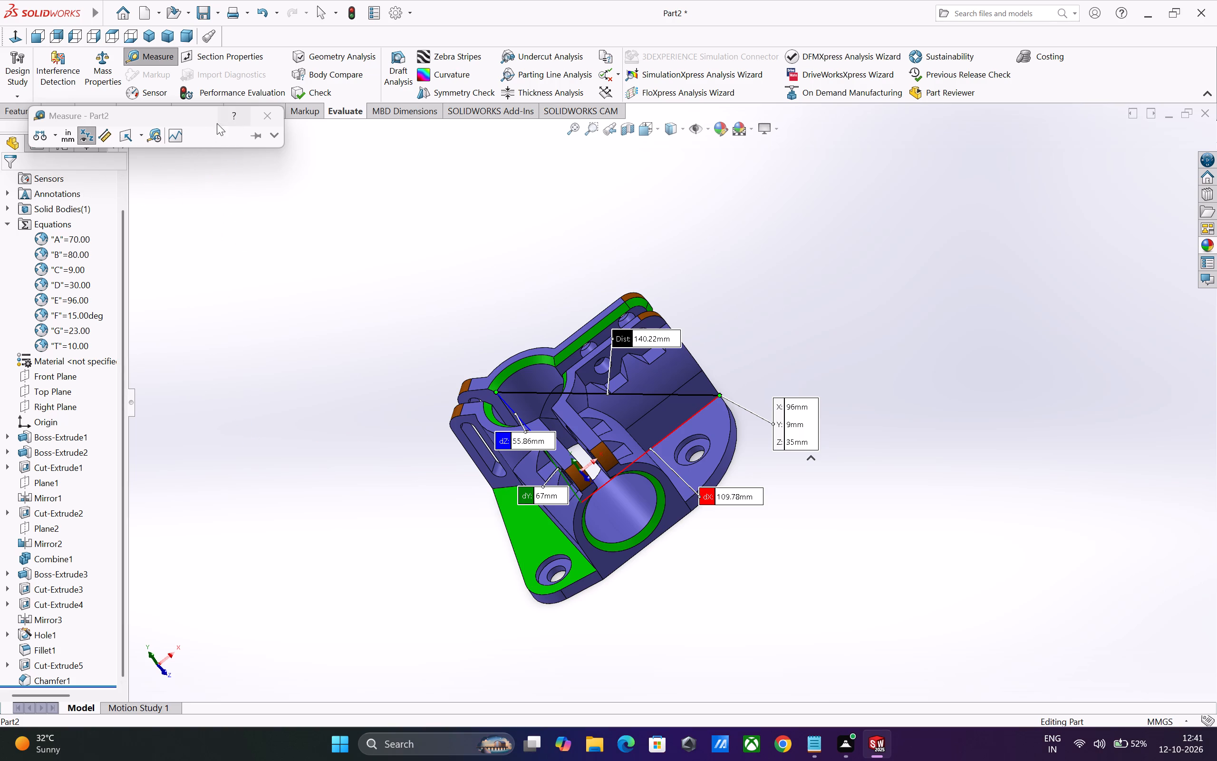
Expand the Measure readout to show the full details of the two-vertex measurement.
left_click(237, 119)
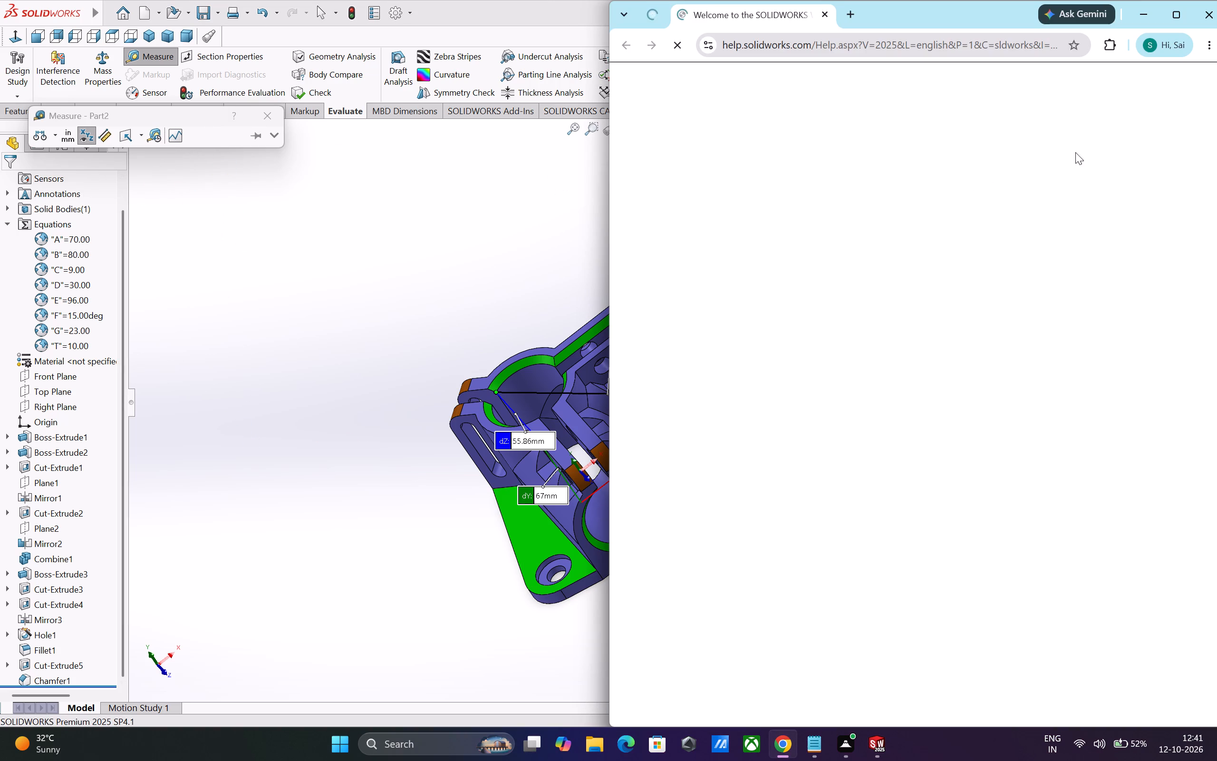
left_click(1216, 8)
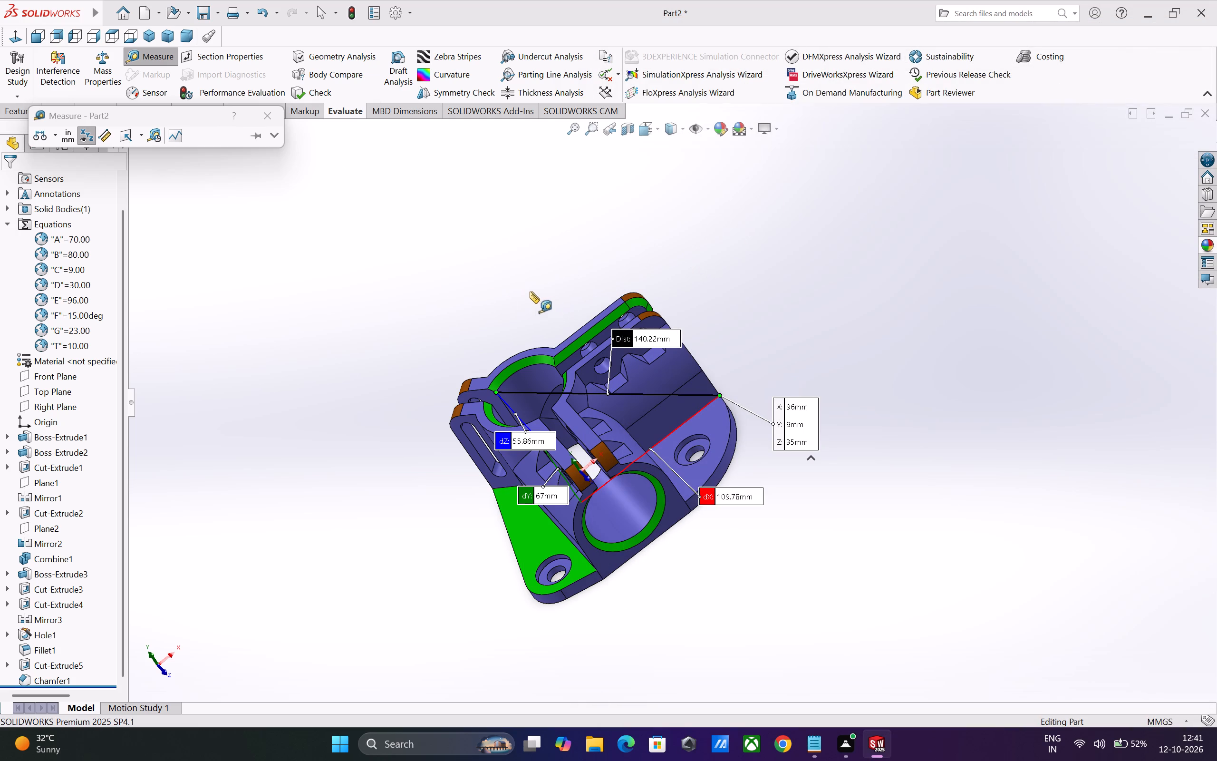
left_click(274, 136)
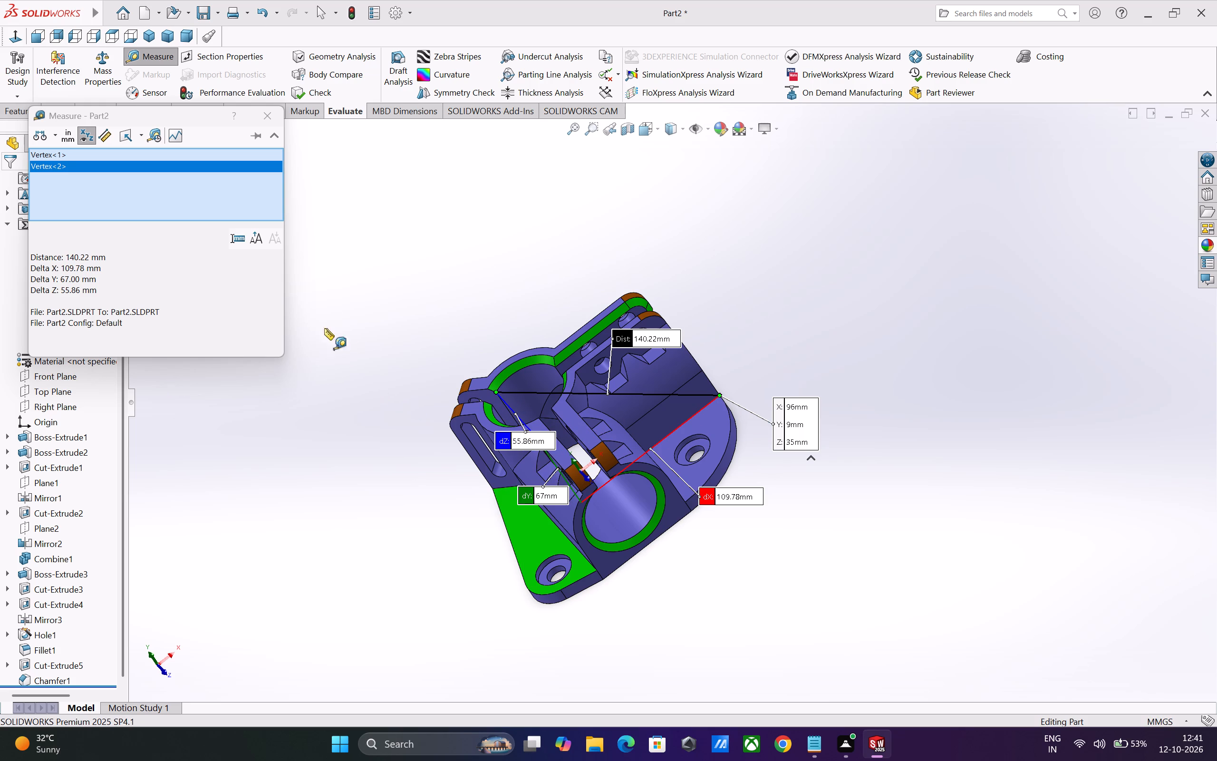
Clear the measured vertices, measure the area and perimeter of the green base-plate face, and close the Measure tool.
right_click(192, 196)
left_click(219, 207)
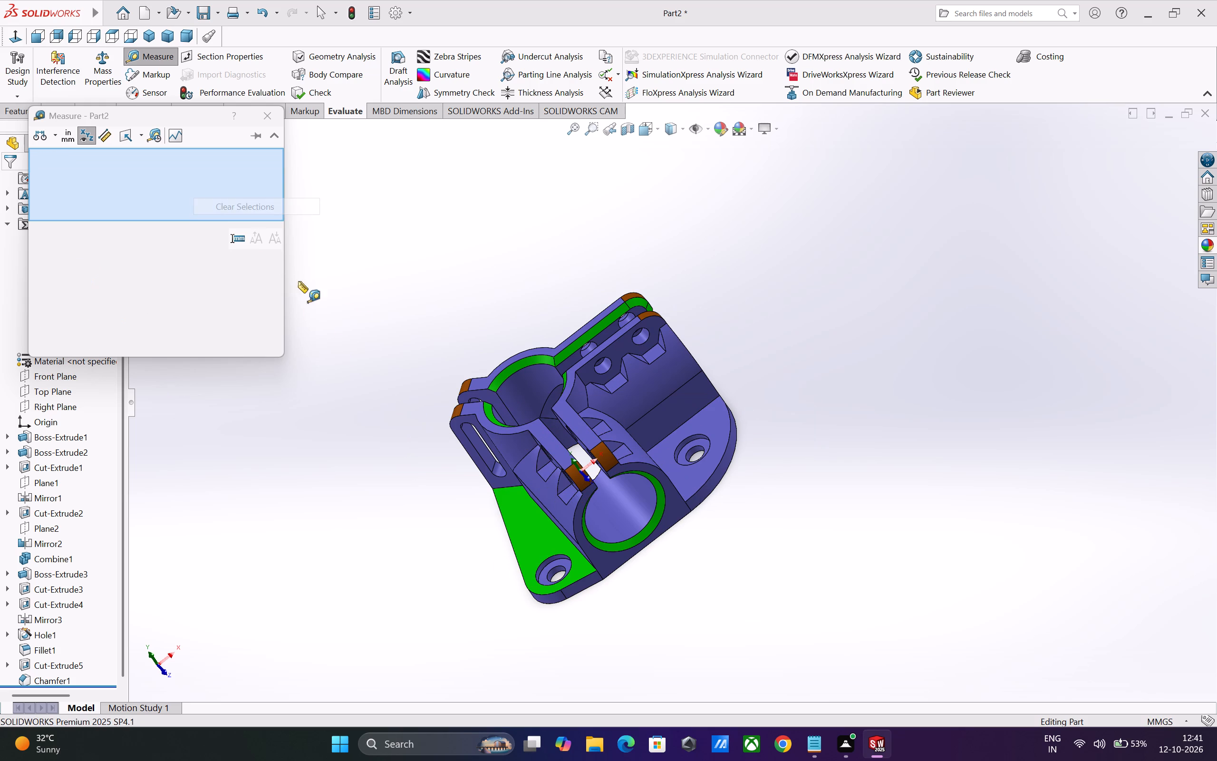
left_click(525, 530)
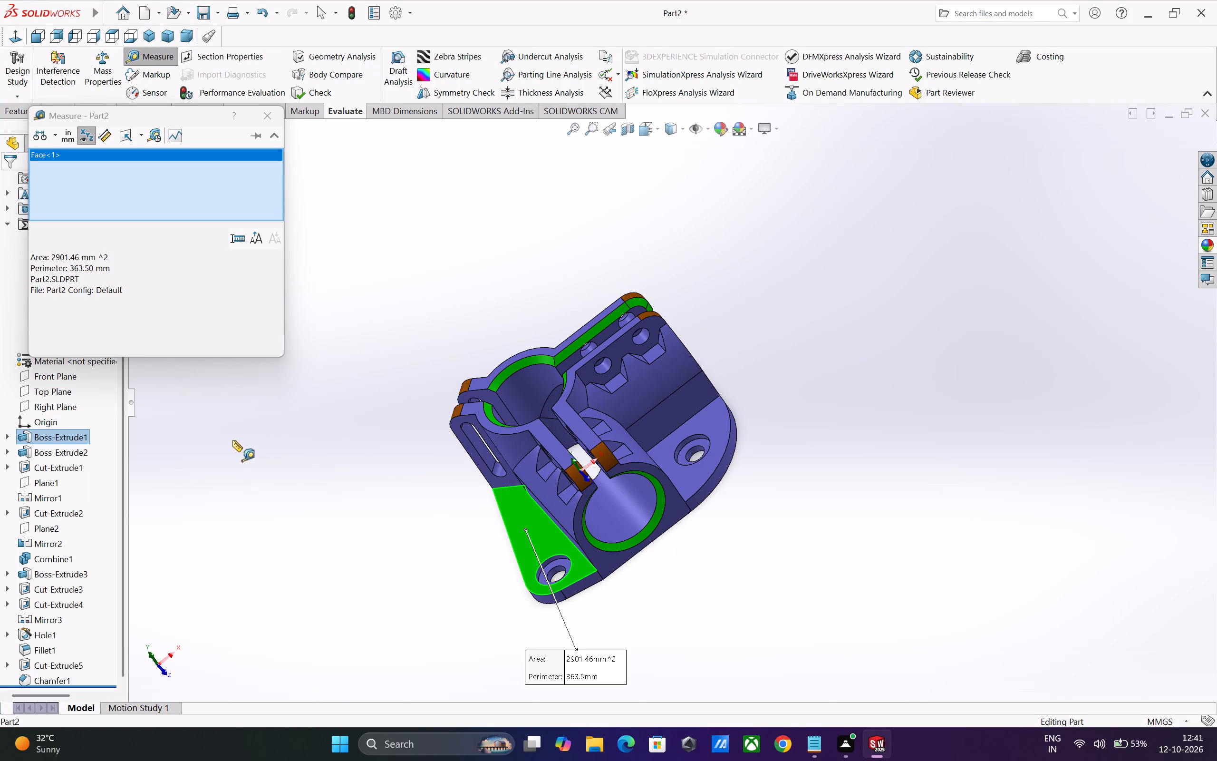
left_click(272, 117)
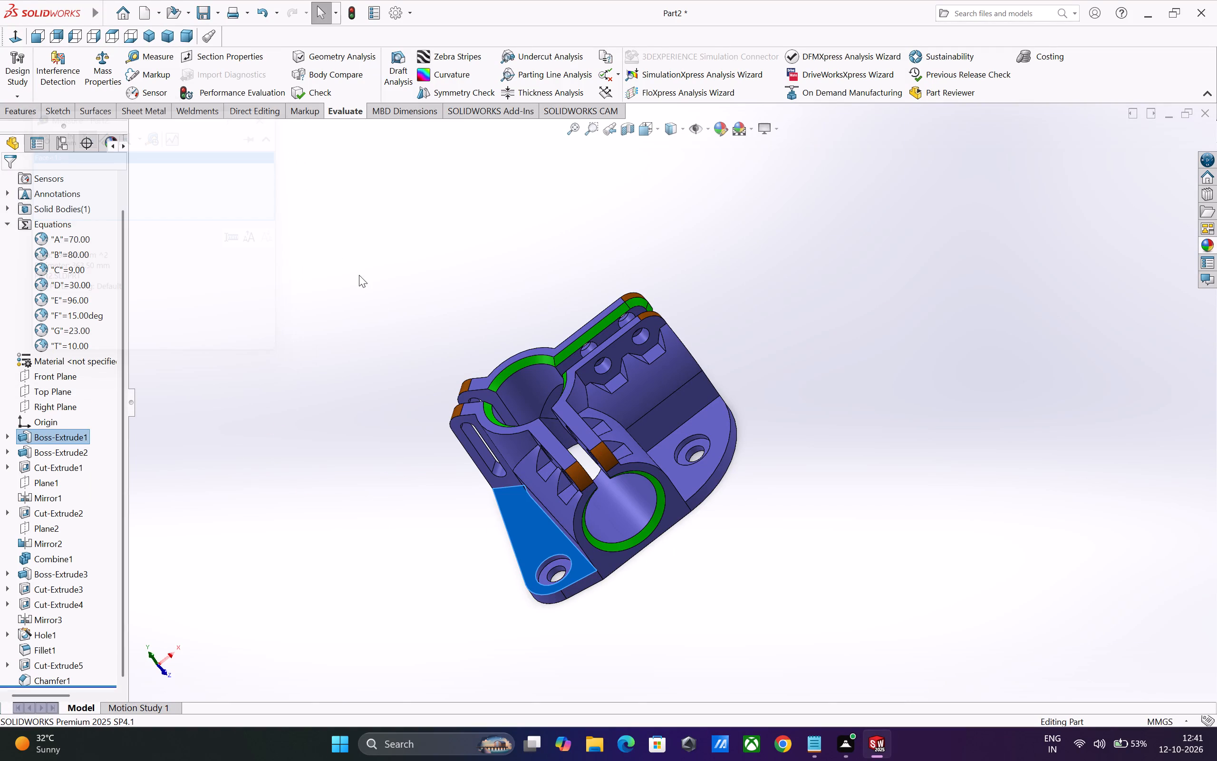
Evaluate the mass properties of the whole bracket part and review them alongside the model.
left_click(106, 80)
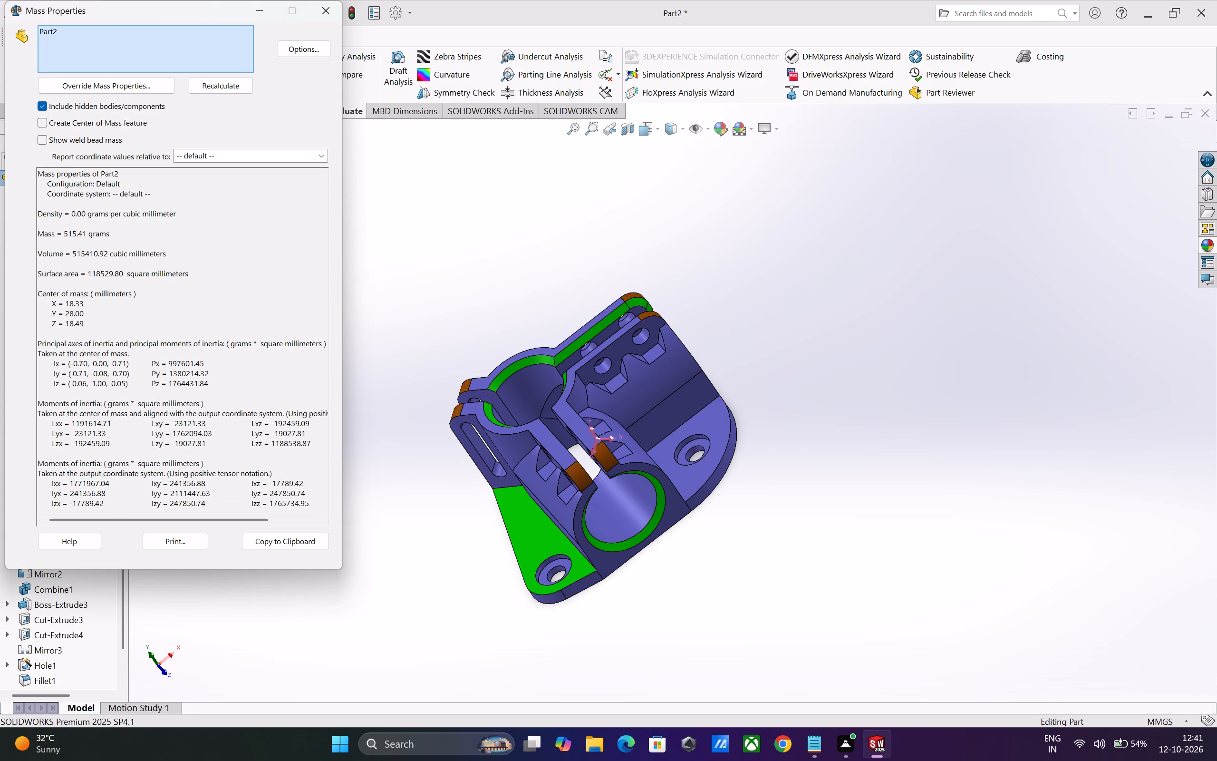
scroll(546, 383, "up", 3)
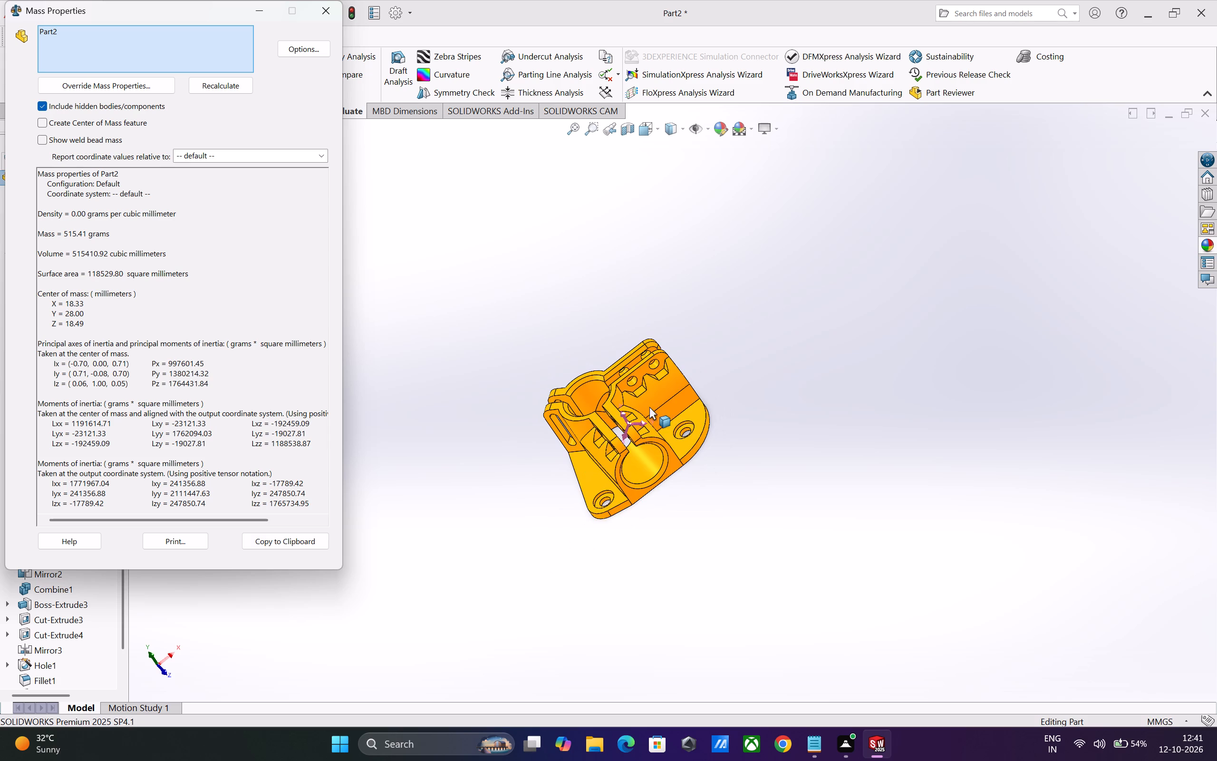
scroll(658, 409, "down", 2)
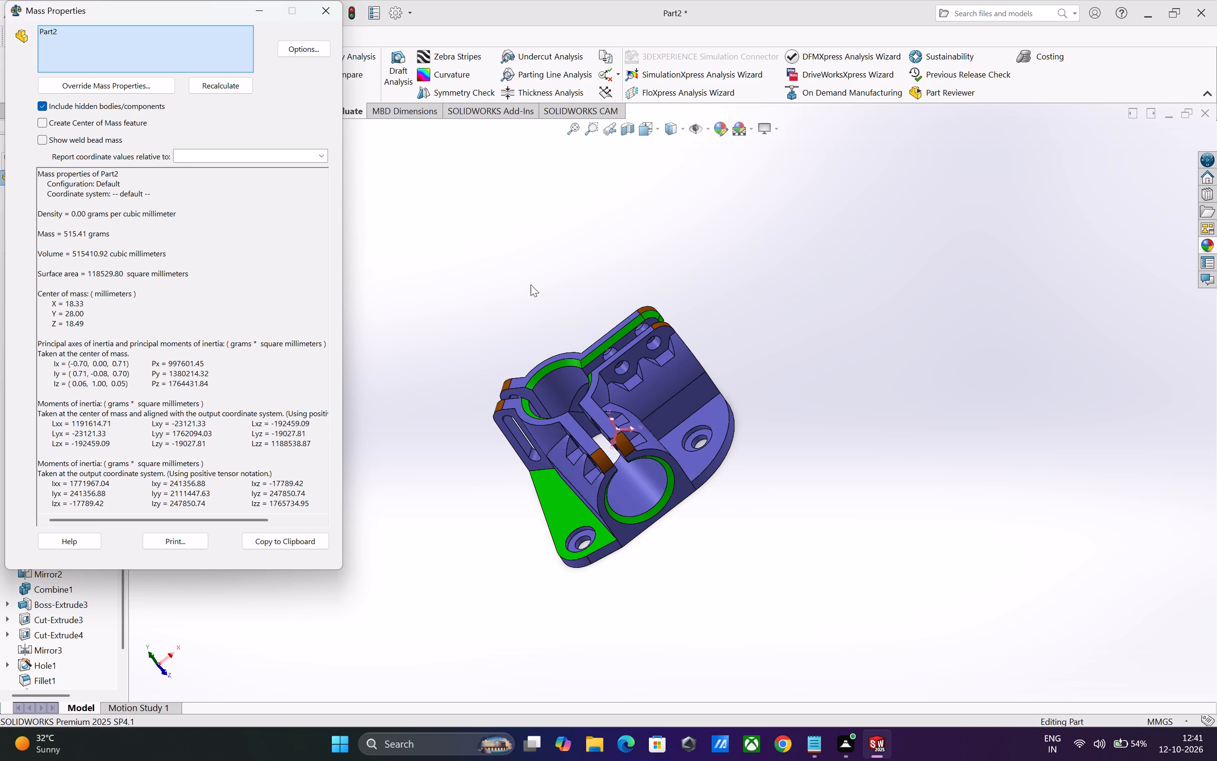
scroll(509, 277, "up", 2)
scroll(505, 279, "down", 3)
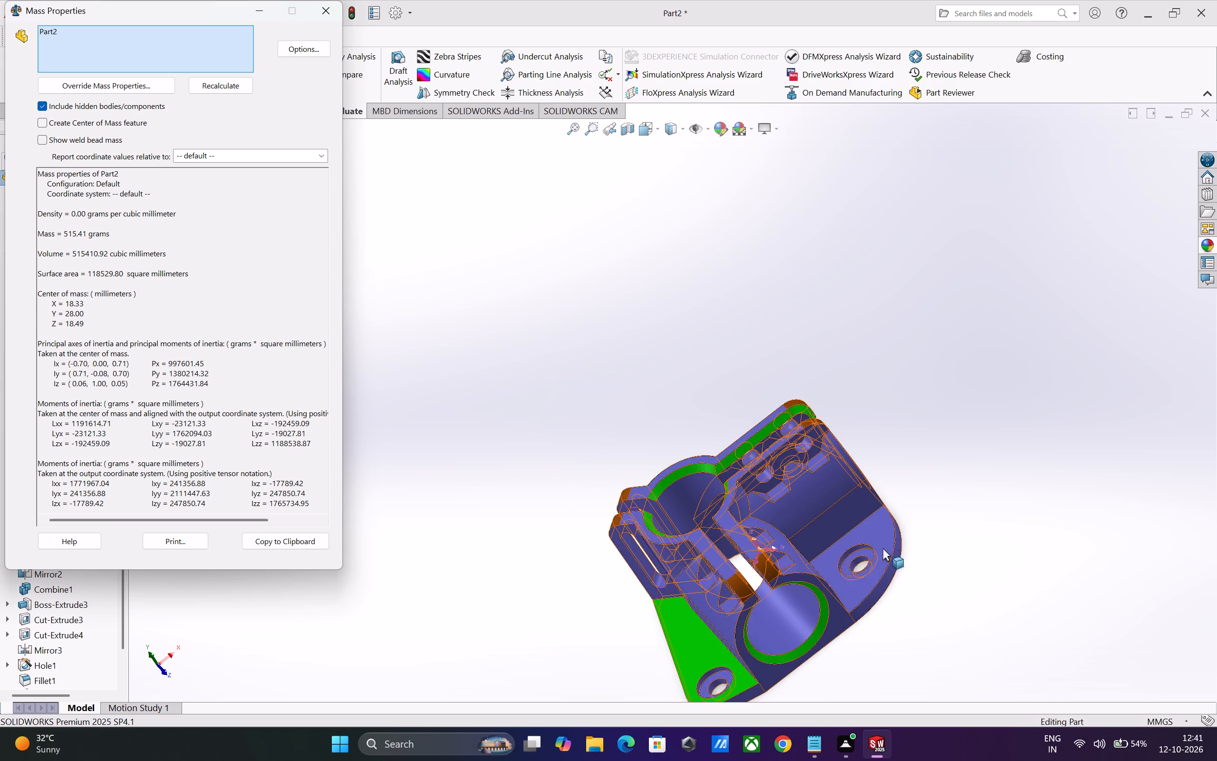
scroll(632, 498, "up", 2)
scroll(542, 507, "down", 1)
scroll(552, 523, "up", 3)
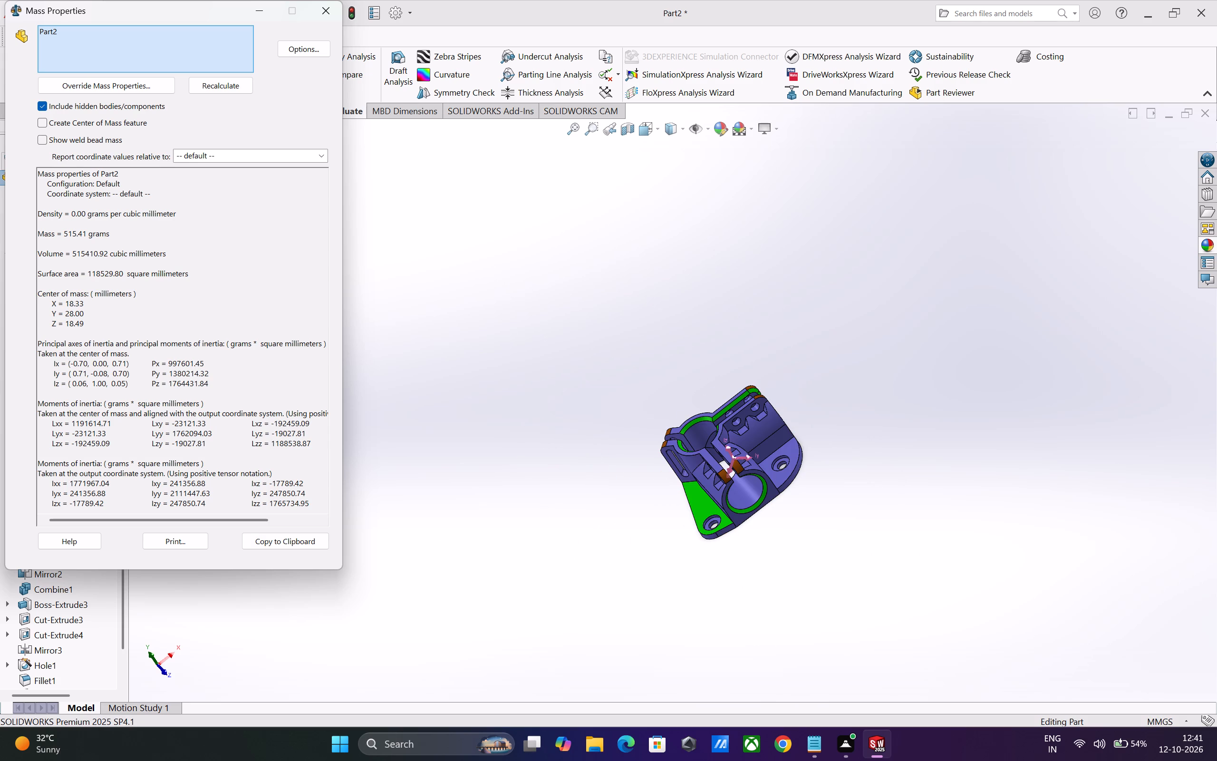
Set the mass properties accuracy level to its highest setting, review the recalculated results, and close the mass properties evaluation.
left_click(285, 49)
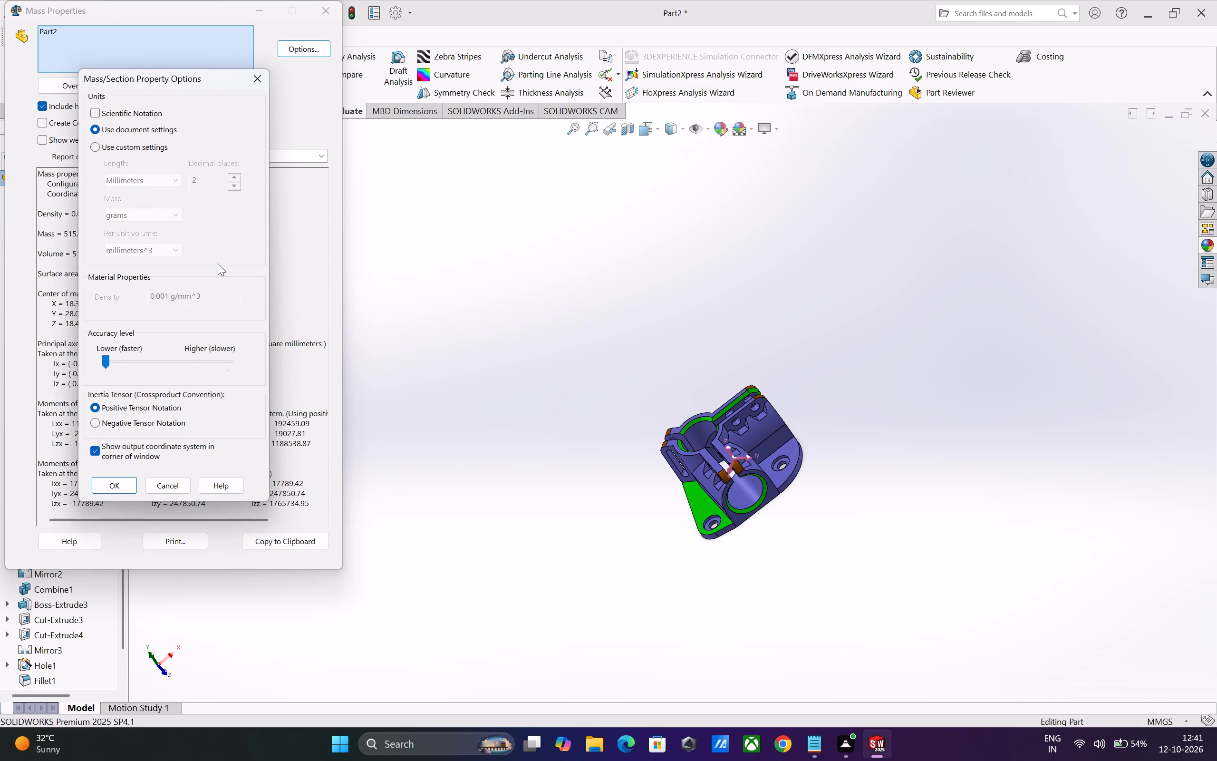
left_click_drag(105, 365, 230, 363)
left_click(118, 492)
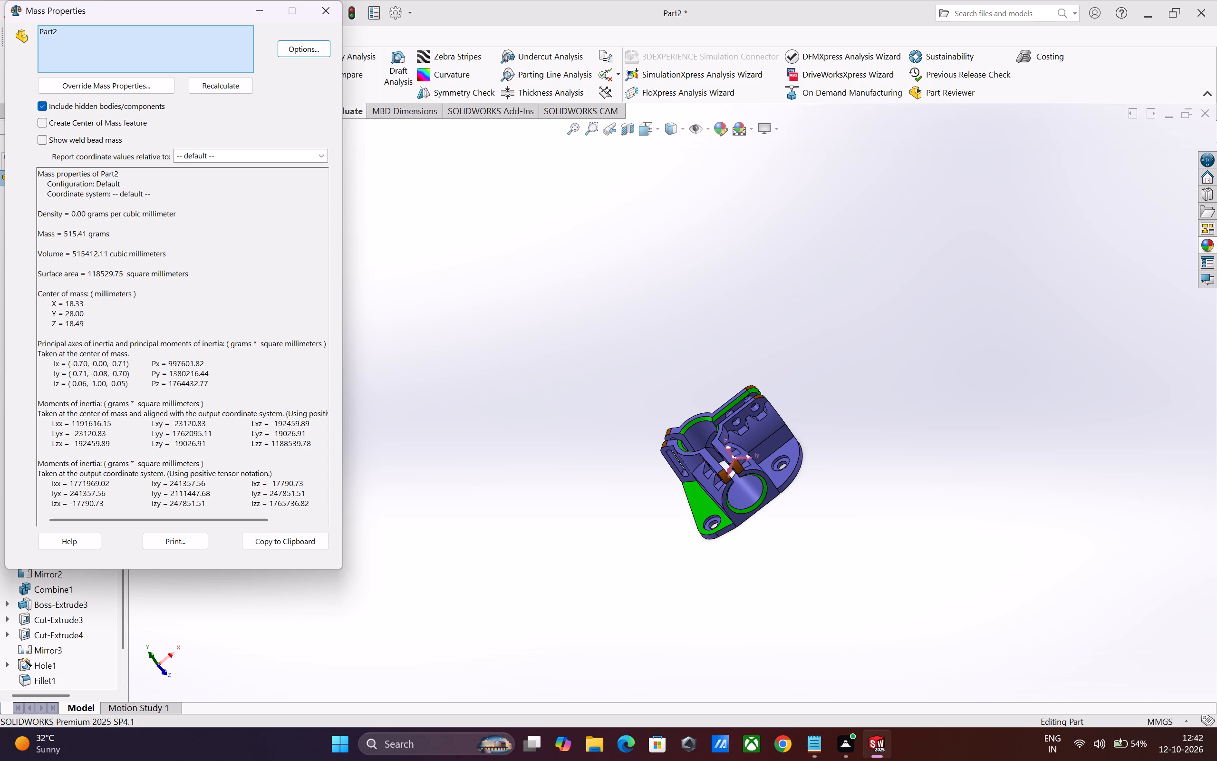
scroll(116, 274, "down", 2)
left_click(454, 279)
left_click(334, 20)
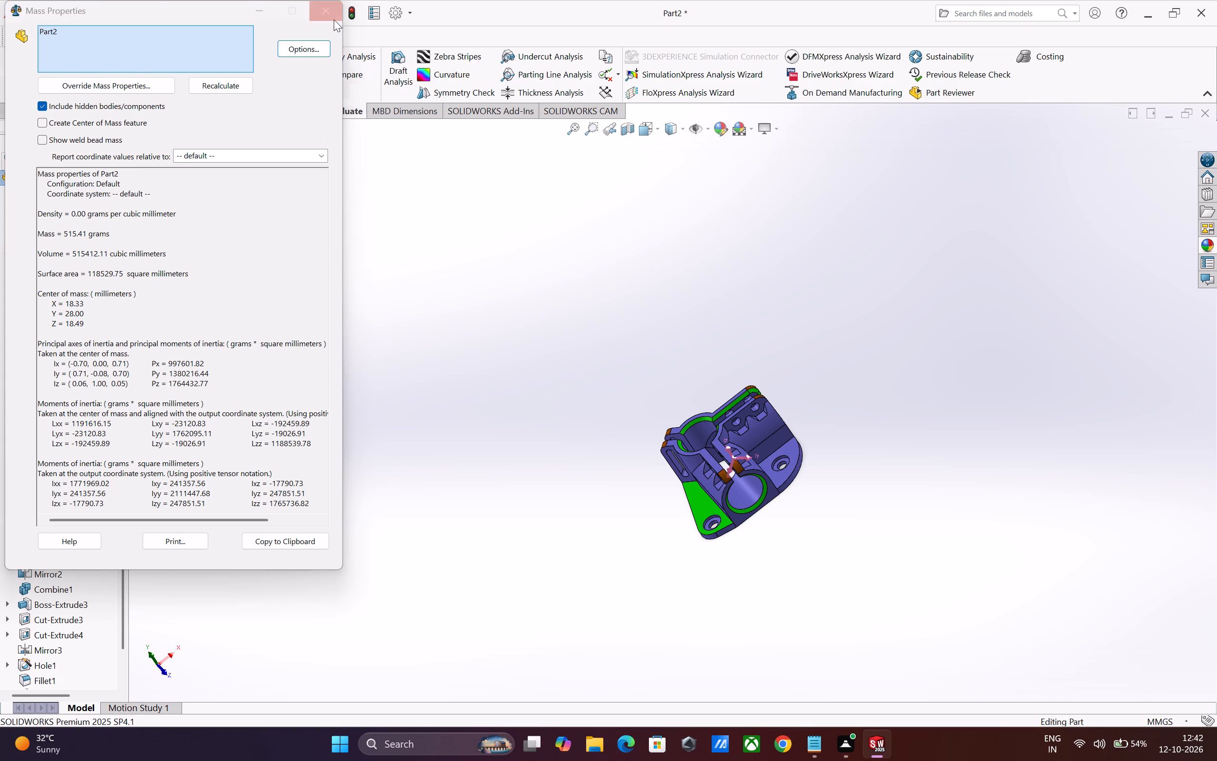
Examine the colored bracket from all sides, including the clamp bores, slits, nut recesses, slots and base-plate holes.
middle_click_drag(770, 477, 889, 420)
scroll(794, 484, "down", 1)
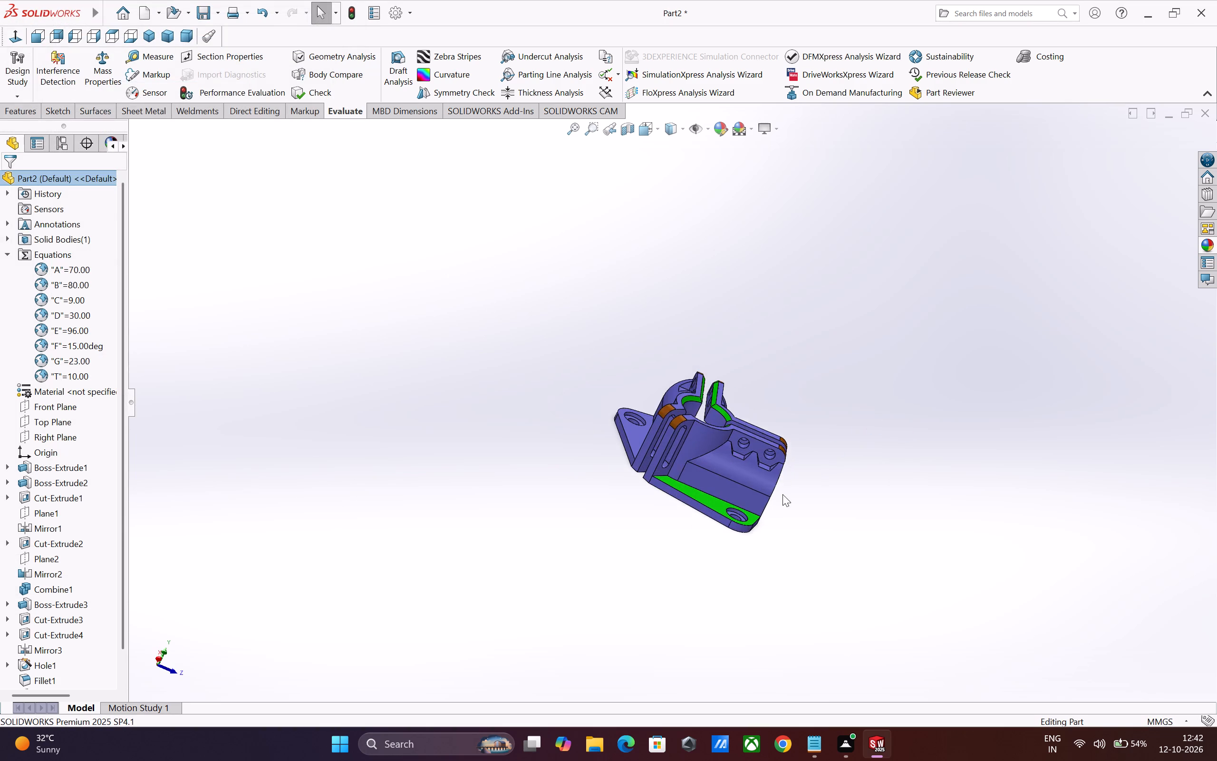
scroll(782, 494, "down", 5)
middle_click_drag(813, 522, 707, 586)
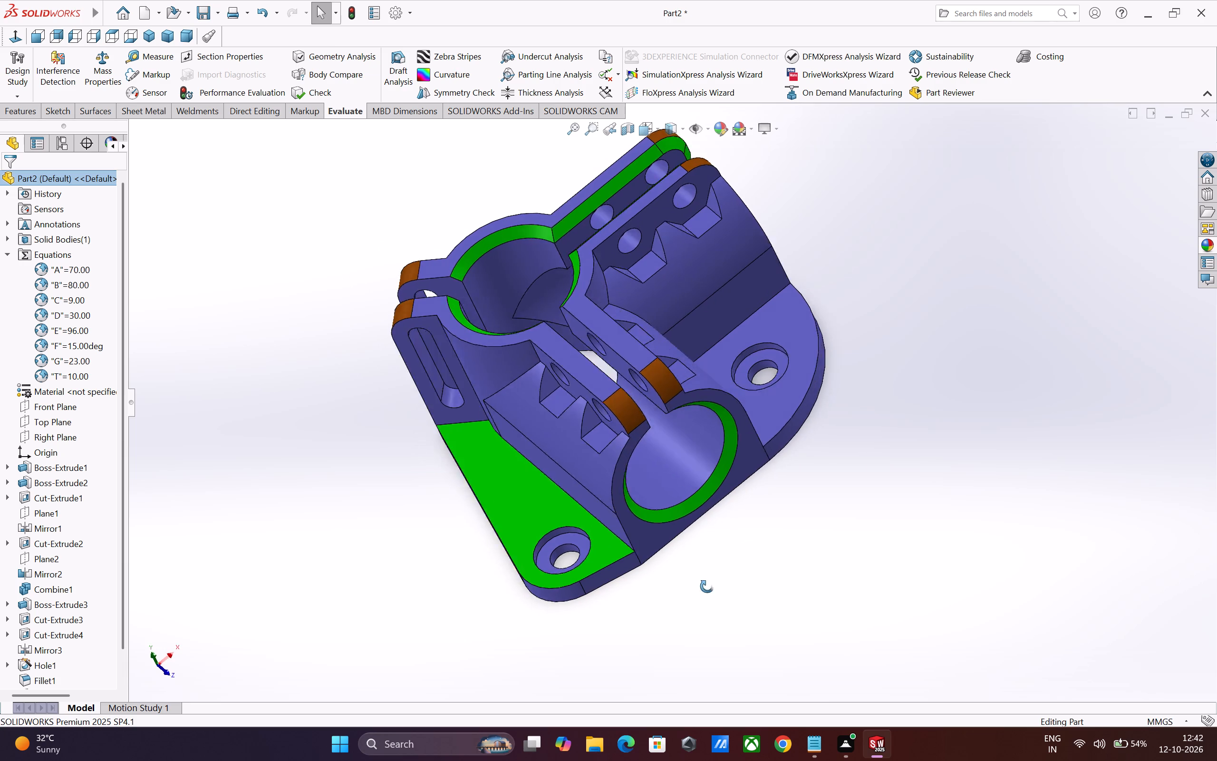
middle_click_drag(707, 586, 663, 611)
scroll(794, 510, "up", 3)
middle_click_drag(842, 466, 777, 507)
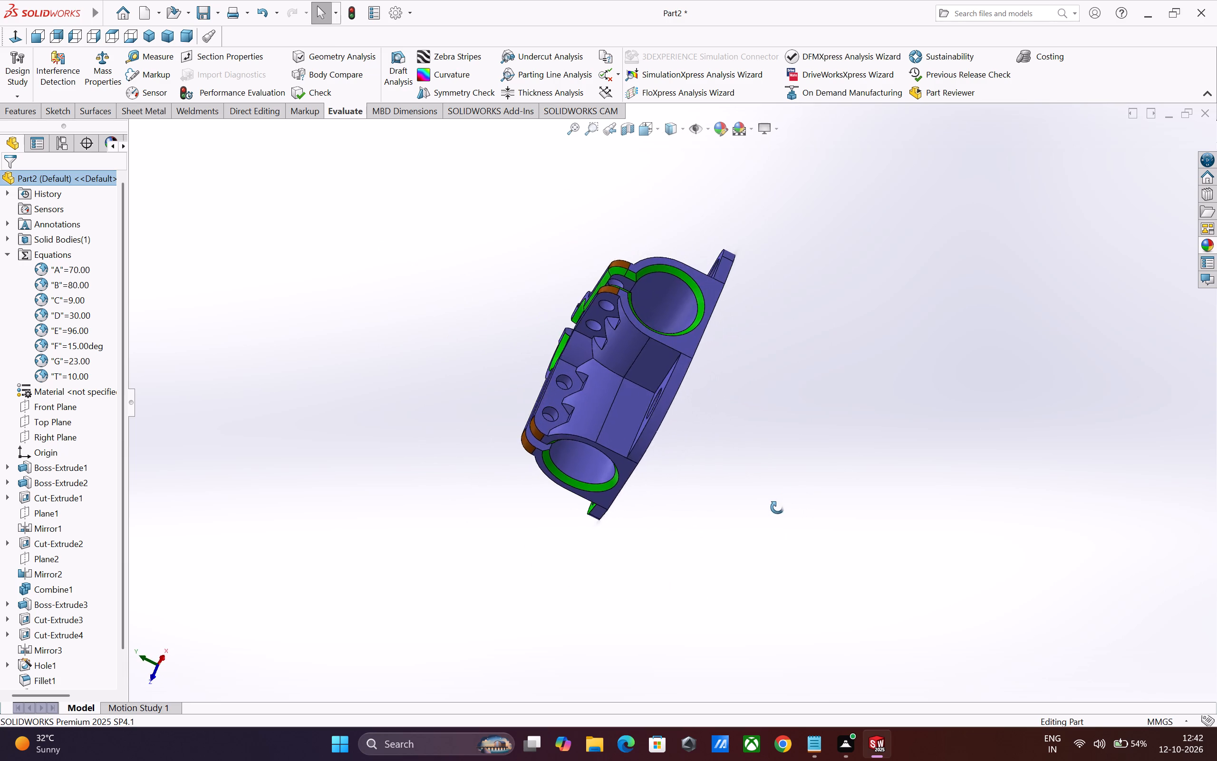
middle_click_drag(777, 507, 817, 658)
middle_click_drag(826, 453, 818, 585)
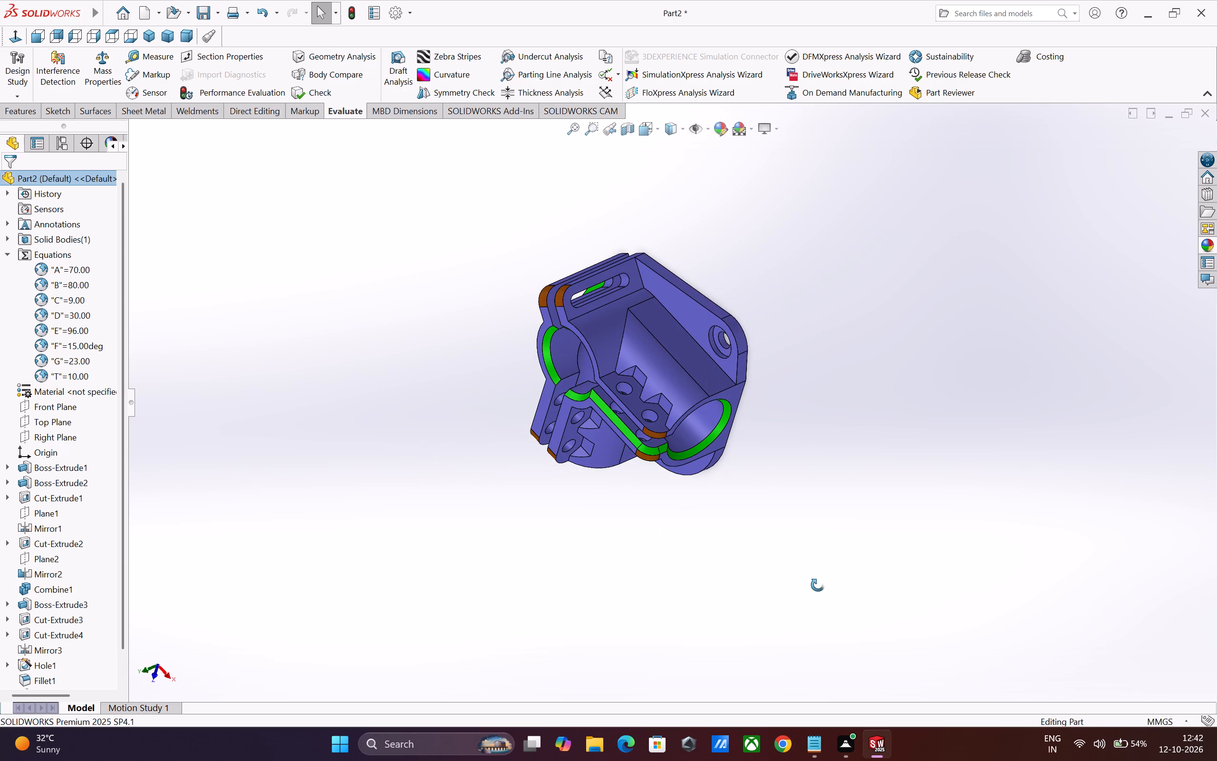
middle_click_drag(818, 585, 837, 575)
scroll(714, 415, "down", 1)
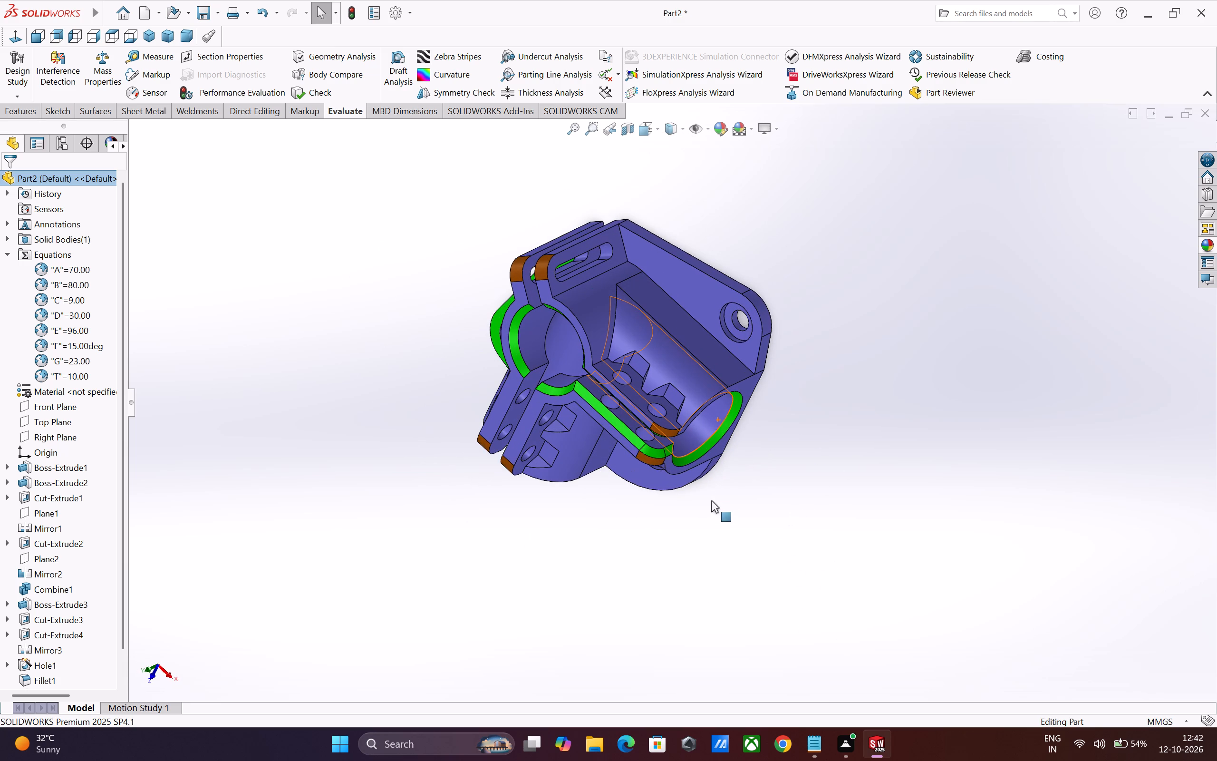
middle_click_drag(751, 543, 843, 485)
middle_click_drag(799, 546, 798, 544)
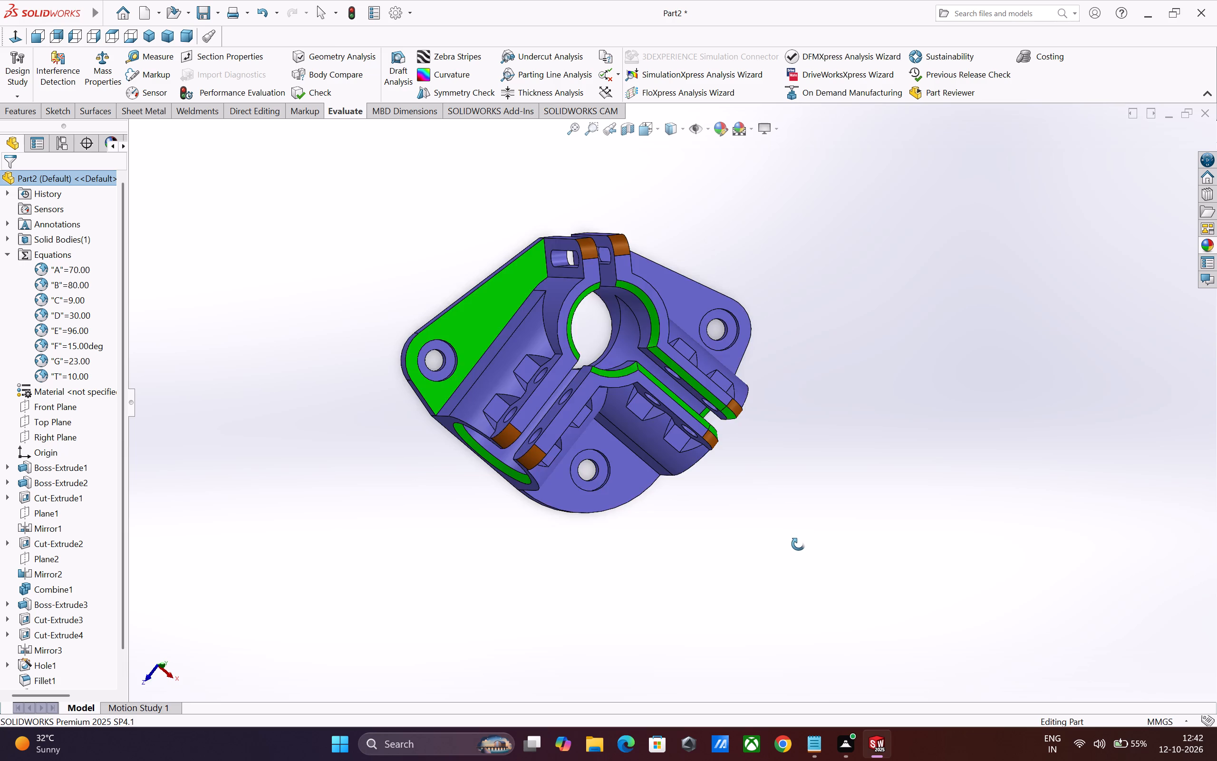
middle_click_drag(798, 544, 785, 412)
scroll(611, 363, "down", 1)
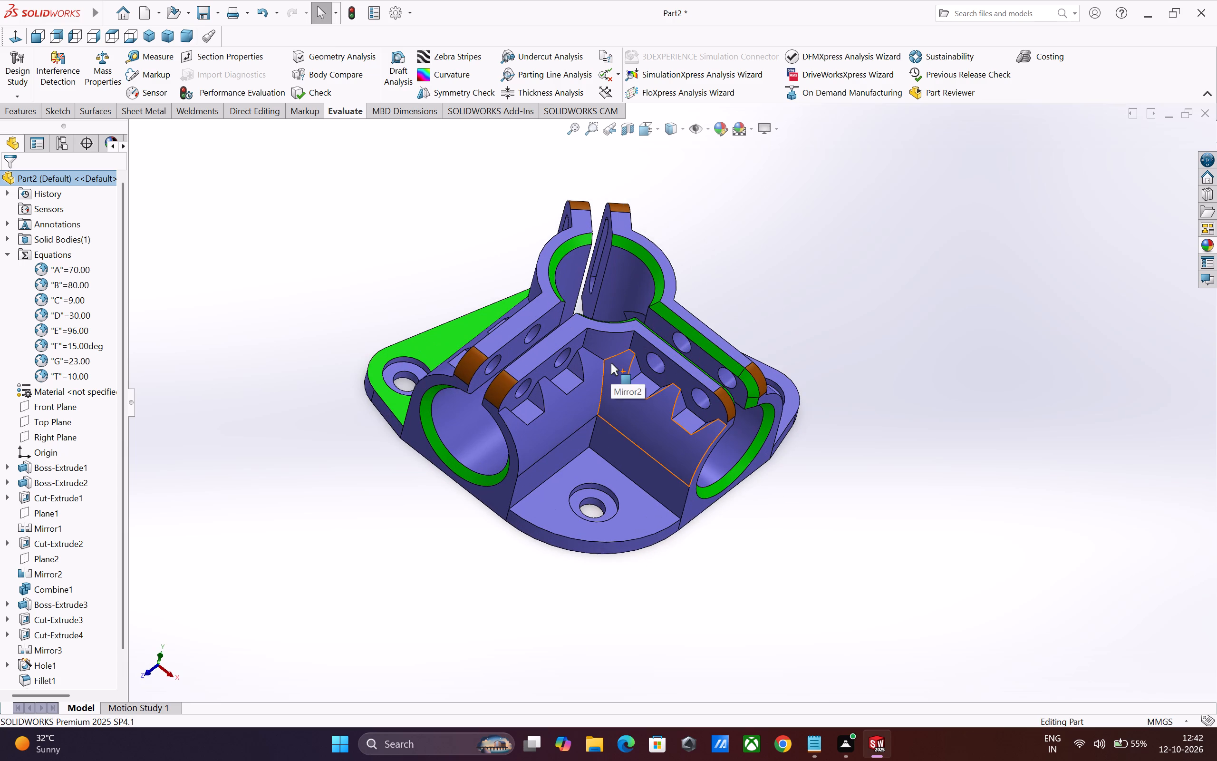
scroll(611, 363, "down", 2)
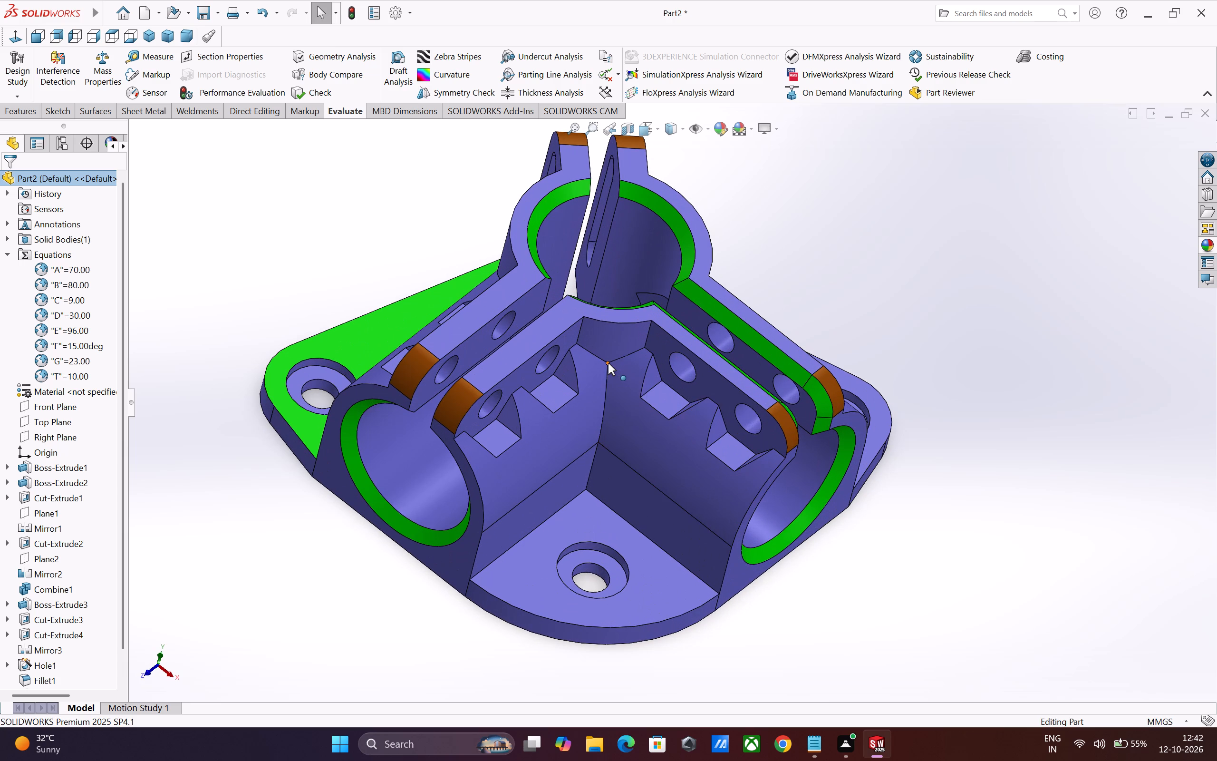
scroll(608, 363, "down", 1)
scroll(583, 343, "up", 1)
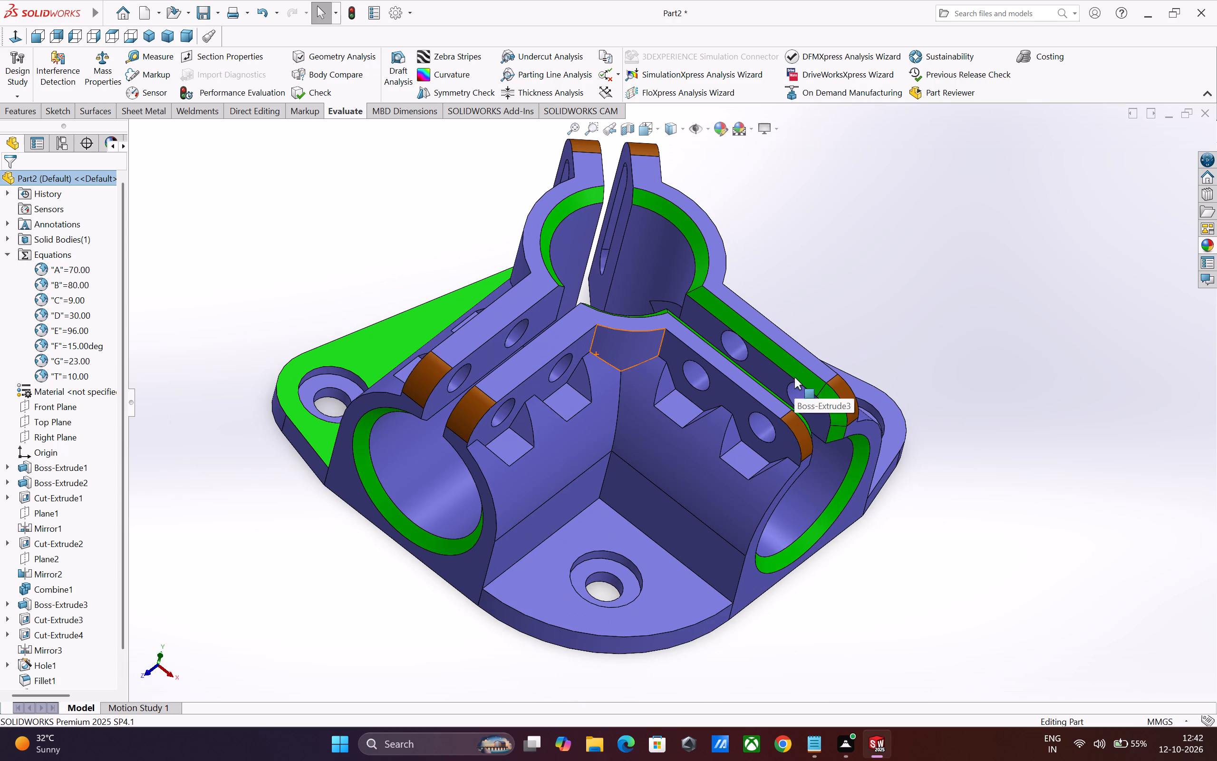
scroll(794, 379, "up", 1)
middle_click_drag(945, 371, 932, 378)
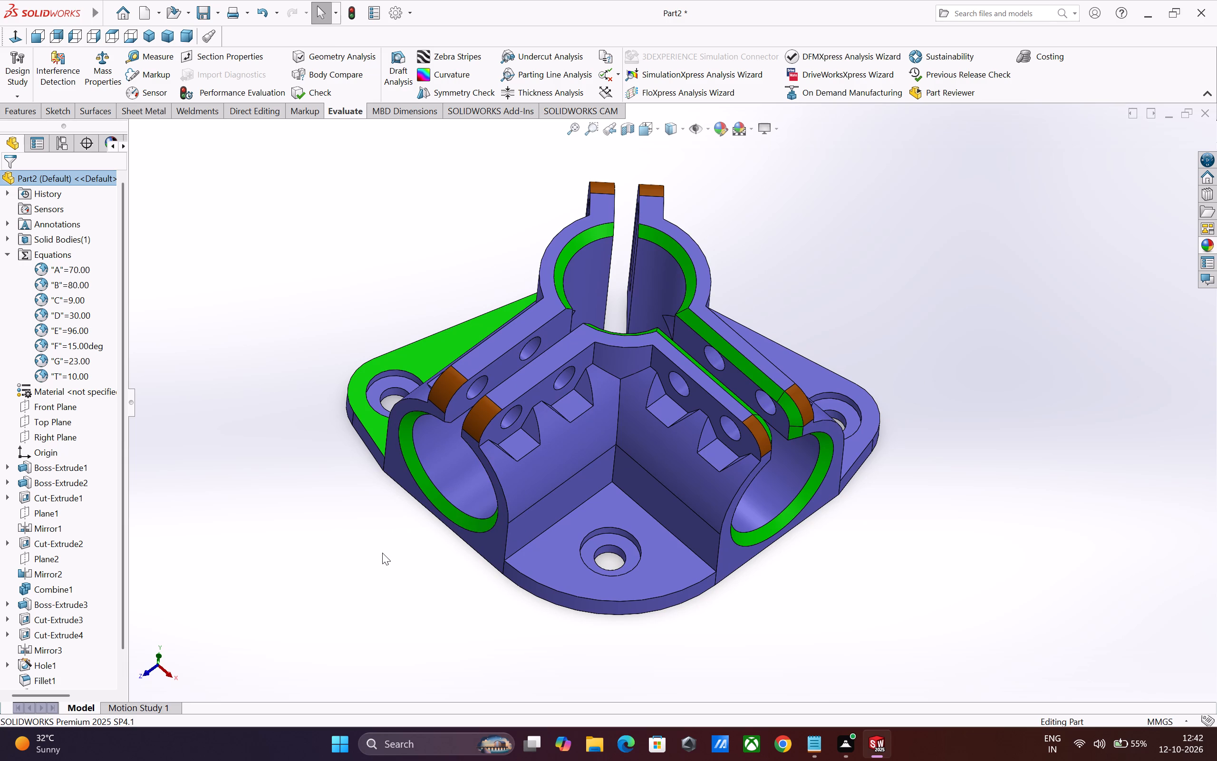
Open the Chamfer1 feature for editing and clear all of its selected edges.
scroll(60, 653, "down", 3)
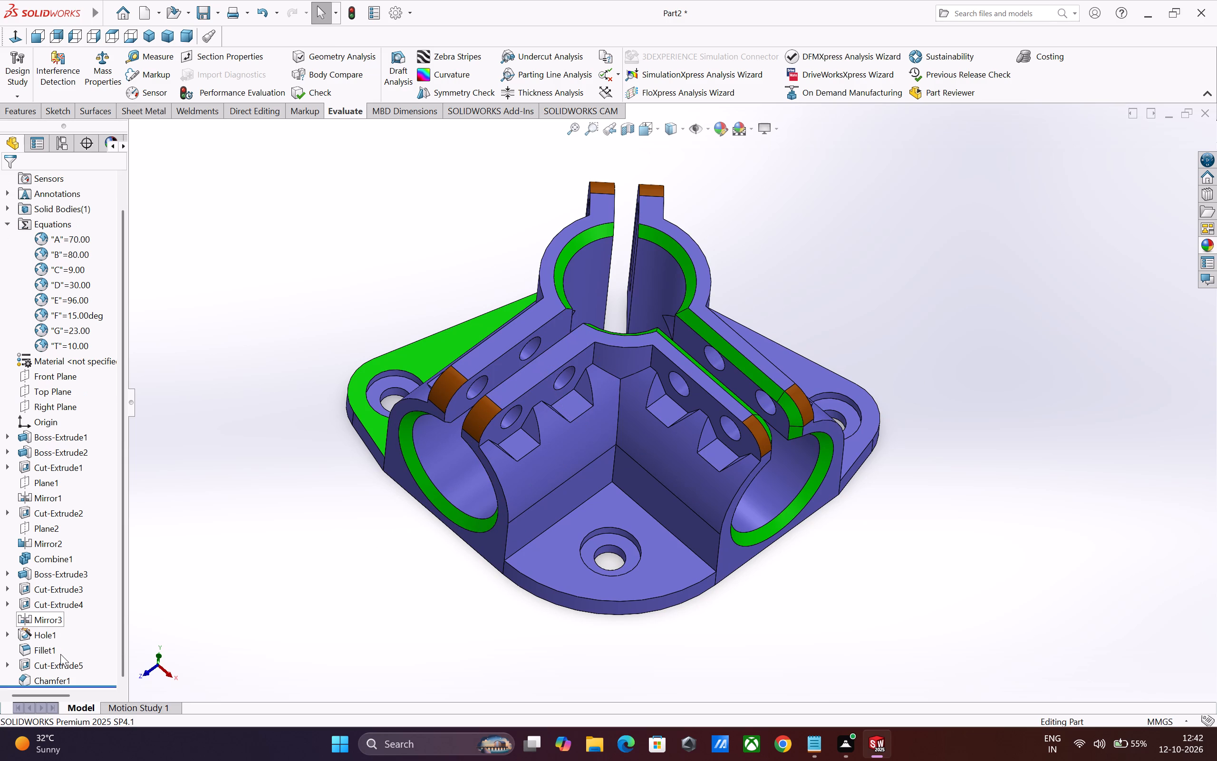
left_click(60, 678)
left_click(78, 647)
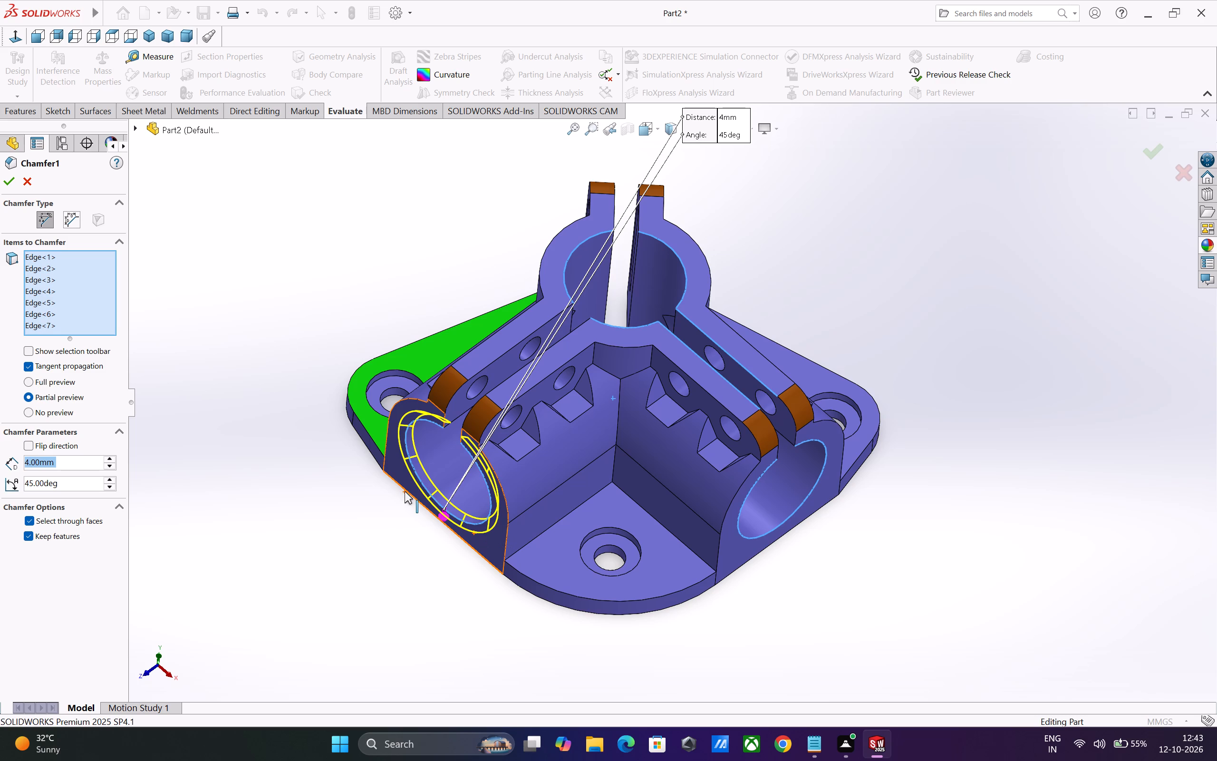
scroll(405, 491, "up", 2)
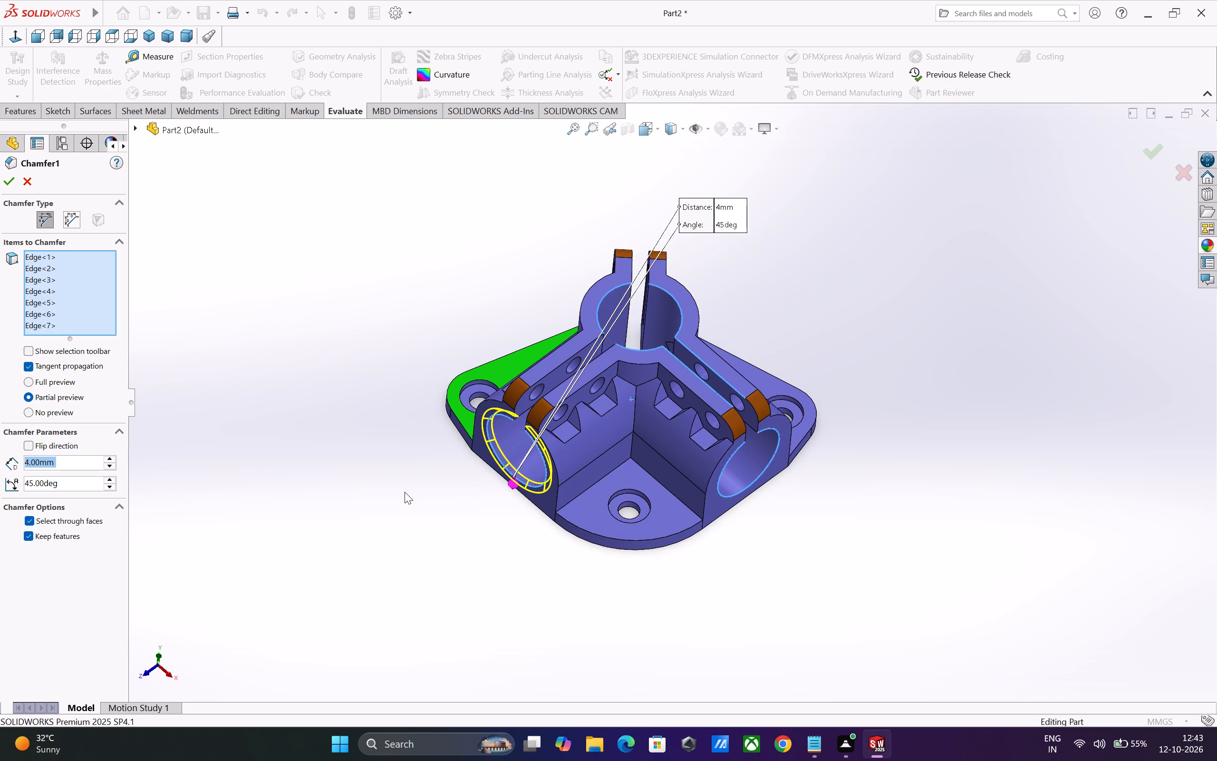
right_click(108, 288)
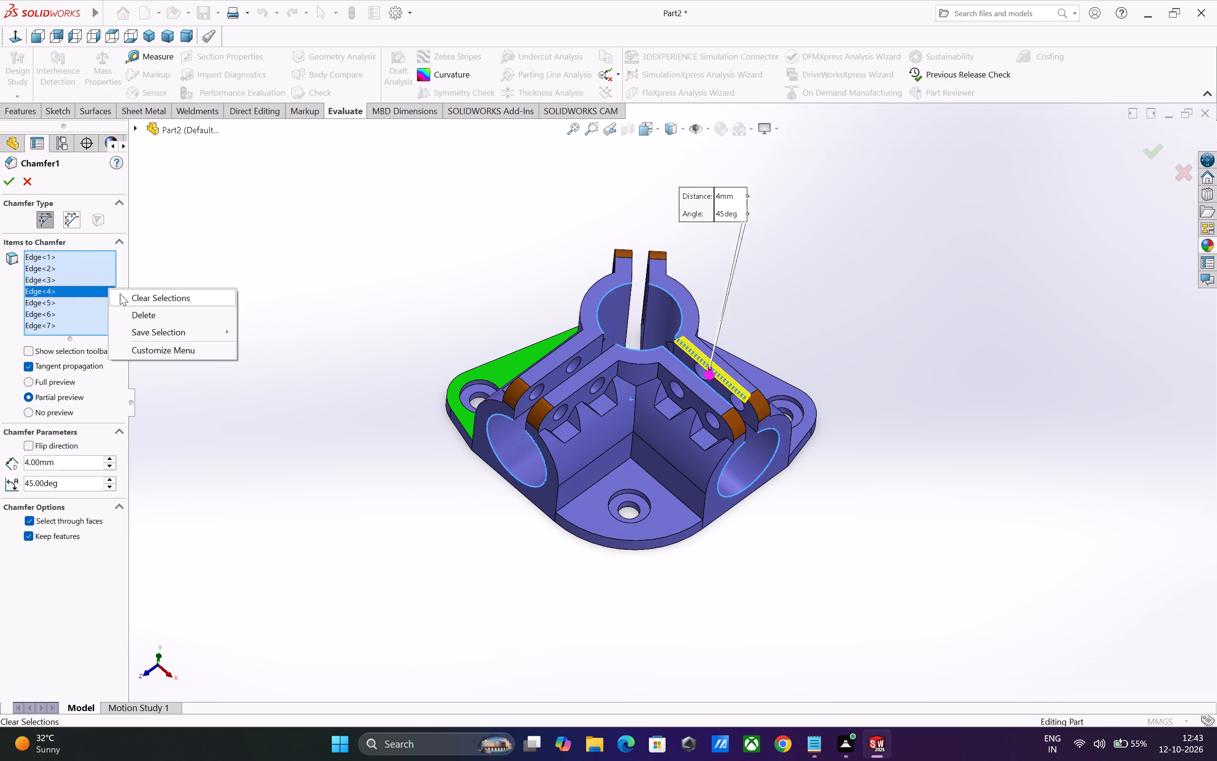
left_click(123, 295)
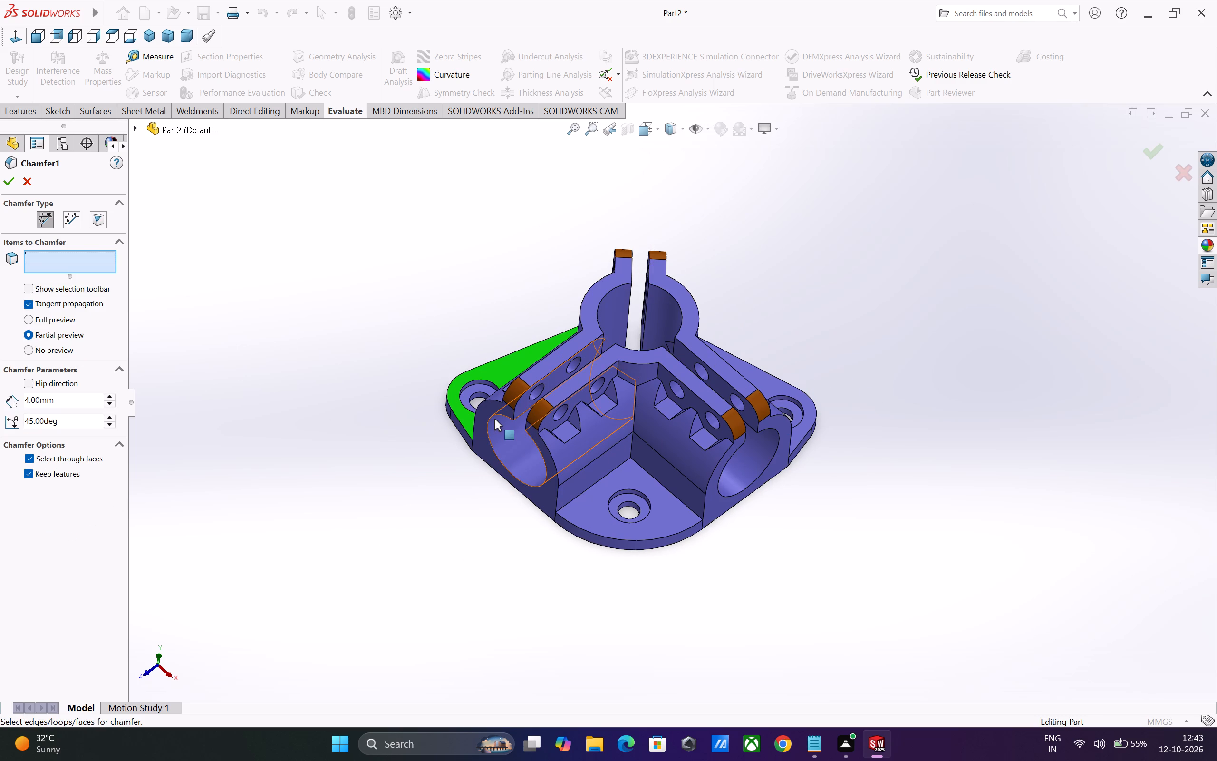
Reselect the bore edge of the horizontal clamp beside the green face and the vertical bore's three top-edge arcs for the 4 mm, 45° chamfer.
left_click(491, 418)
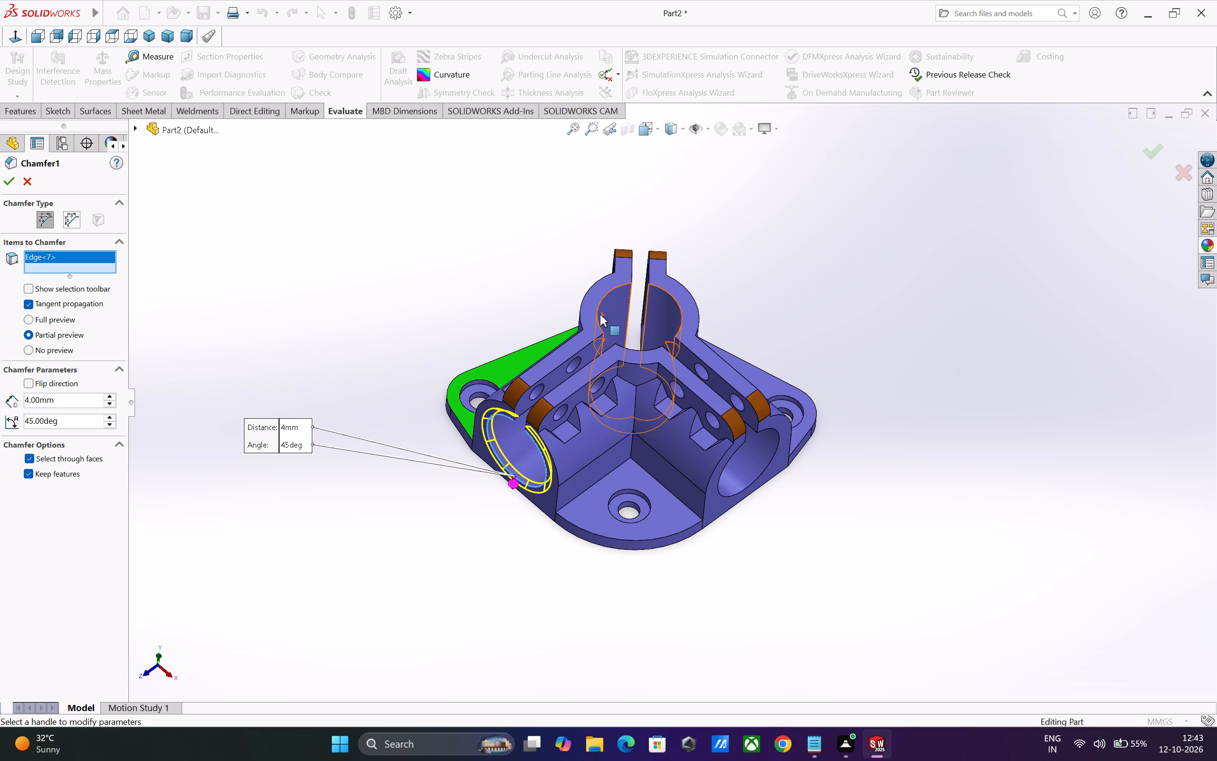
left_click(598, 314)
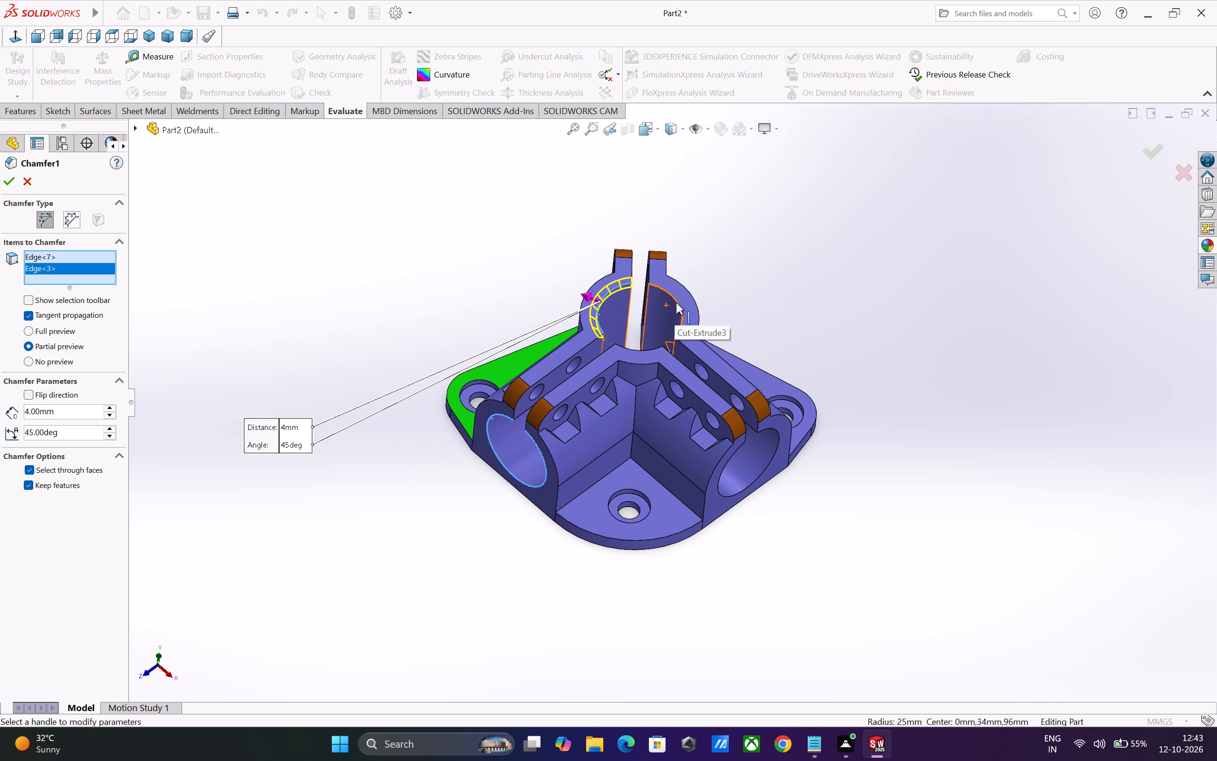
left_click(676, 302)
left_click(647, 349)
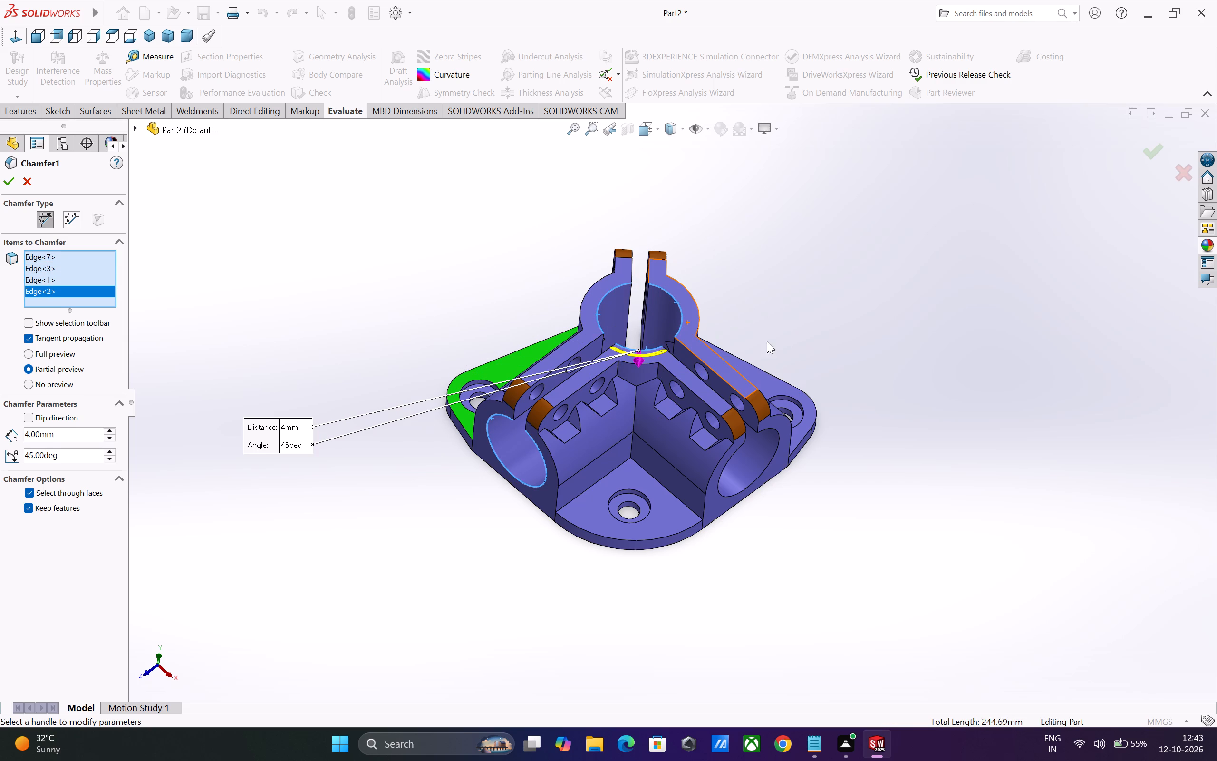
Add the top-face slit edges of both slotted lugs on the vertical clamp to the chamfer selection.
scroll(620, 257, "down", 1)
middle_click_drag(723, 332, 752, 330)
scroll(679, 277, "down", 3)
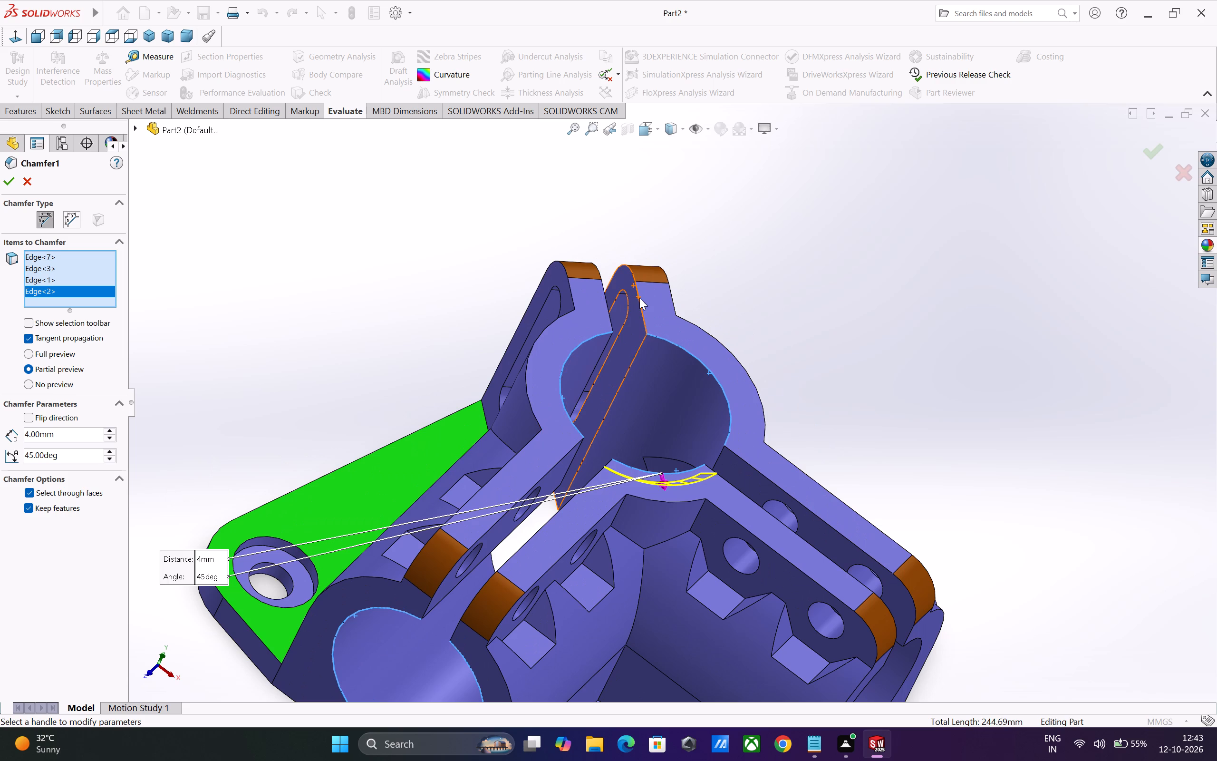
left_click(640, 298)
middle_click_drag(736, 326, 667, 362)
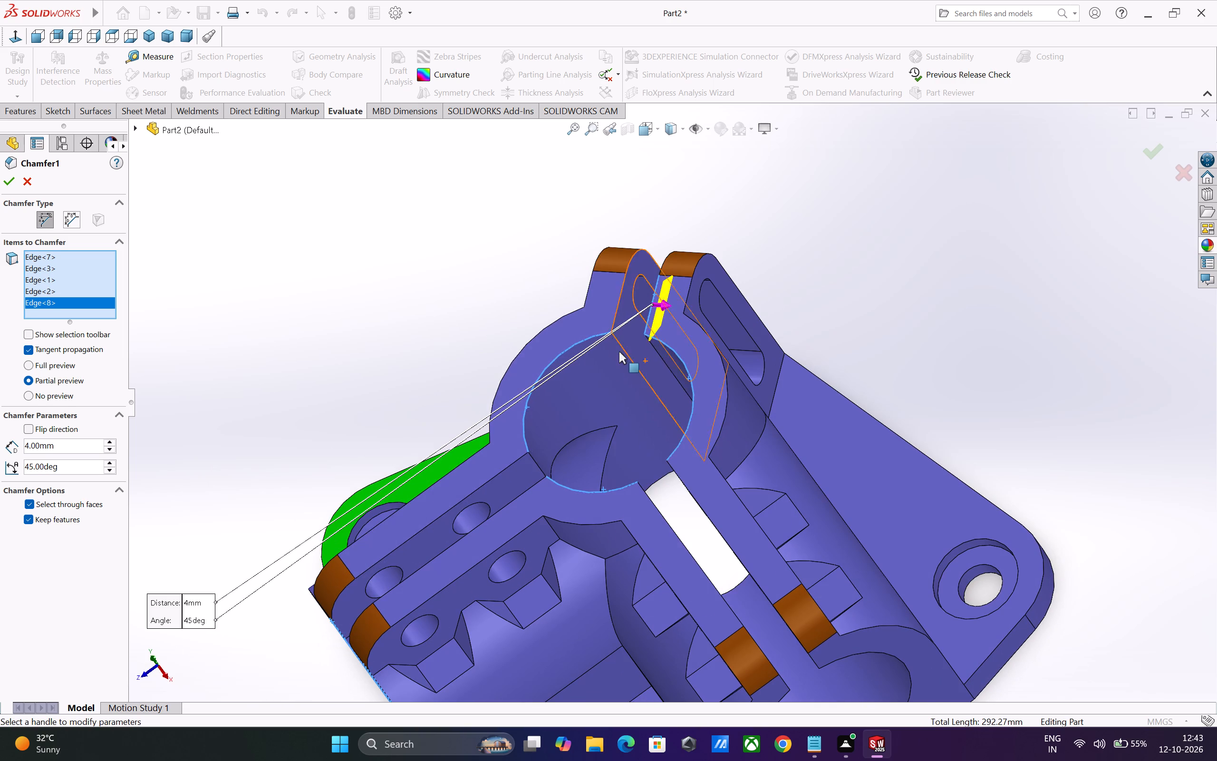
left_click(619, 303)
scroll(623, 338, "up", 1)
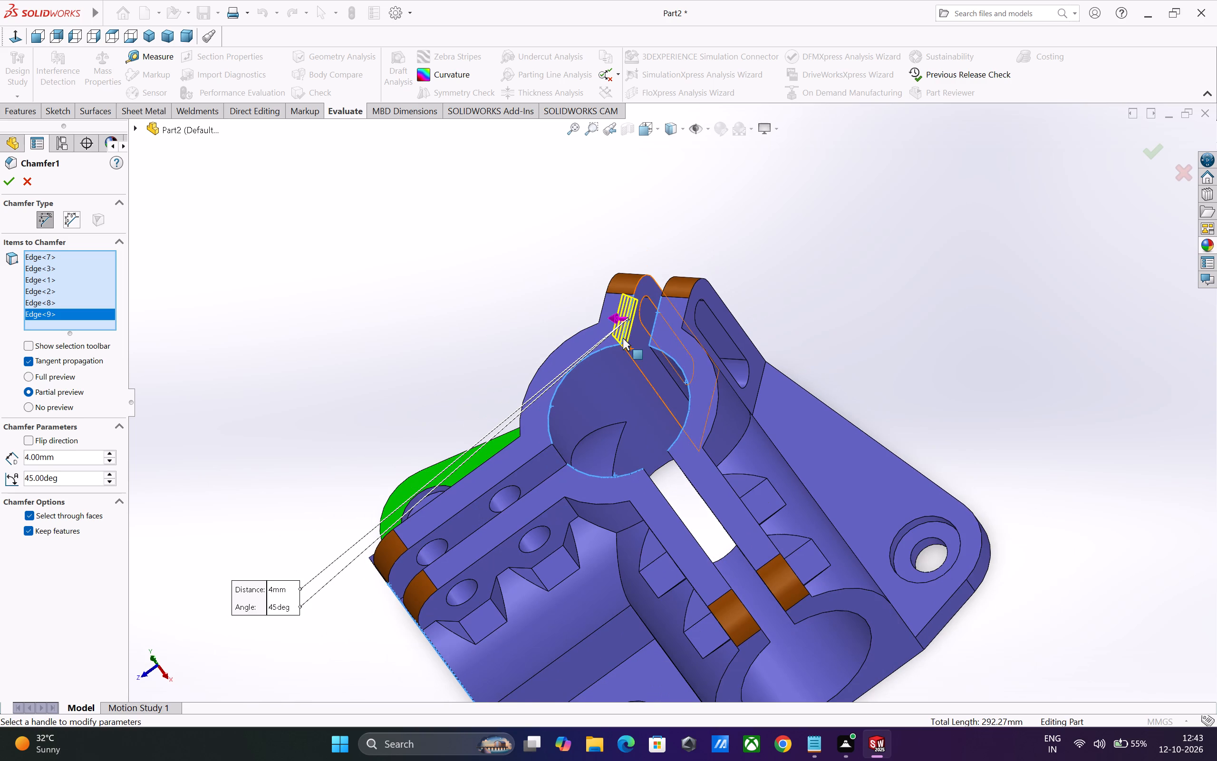
scroll(625, 347, "up", 1)
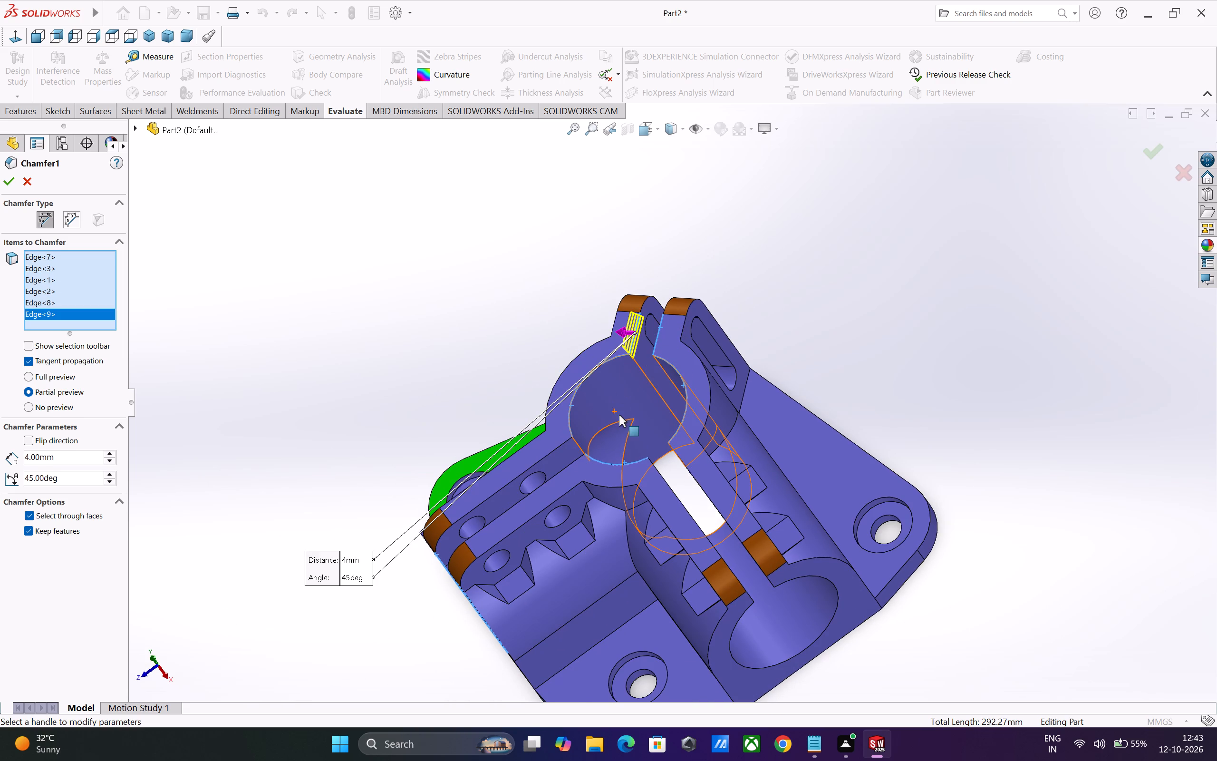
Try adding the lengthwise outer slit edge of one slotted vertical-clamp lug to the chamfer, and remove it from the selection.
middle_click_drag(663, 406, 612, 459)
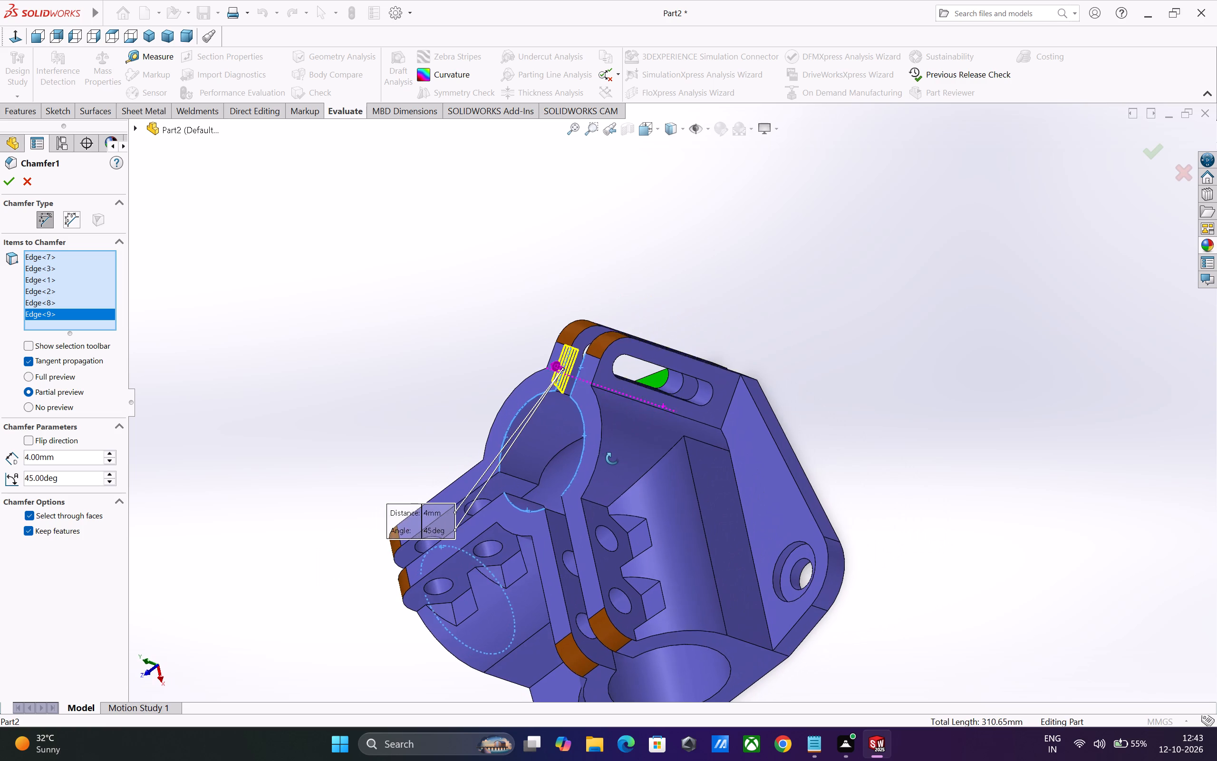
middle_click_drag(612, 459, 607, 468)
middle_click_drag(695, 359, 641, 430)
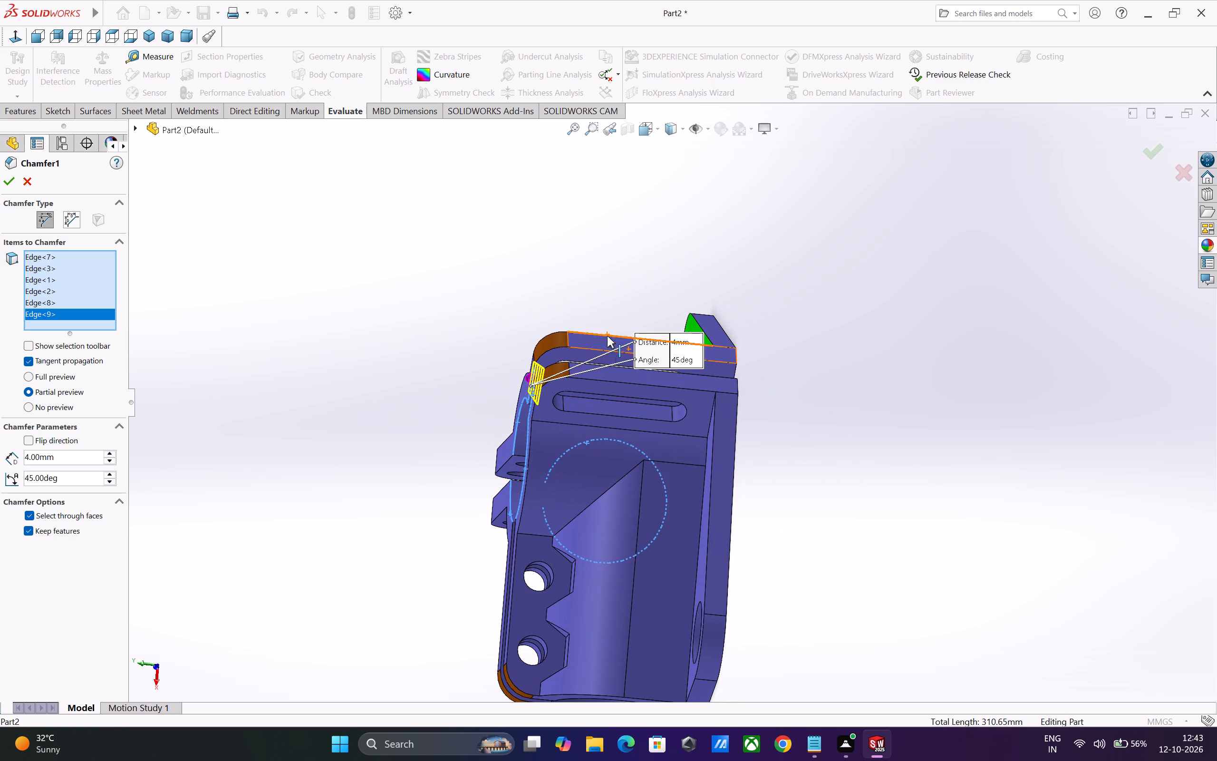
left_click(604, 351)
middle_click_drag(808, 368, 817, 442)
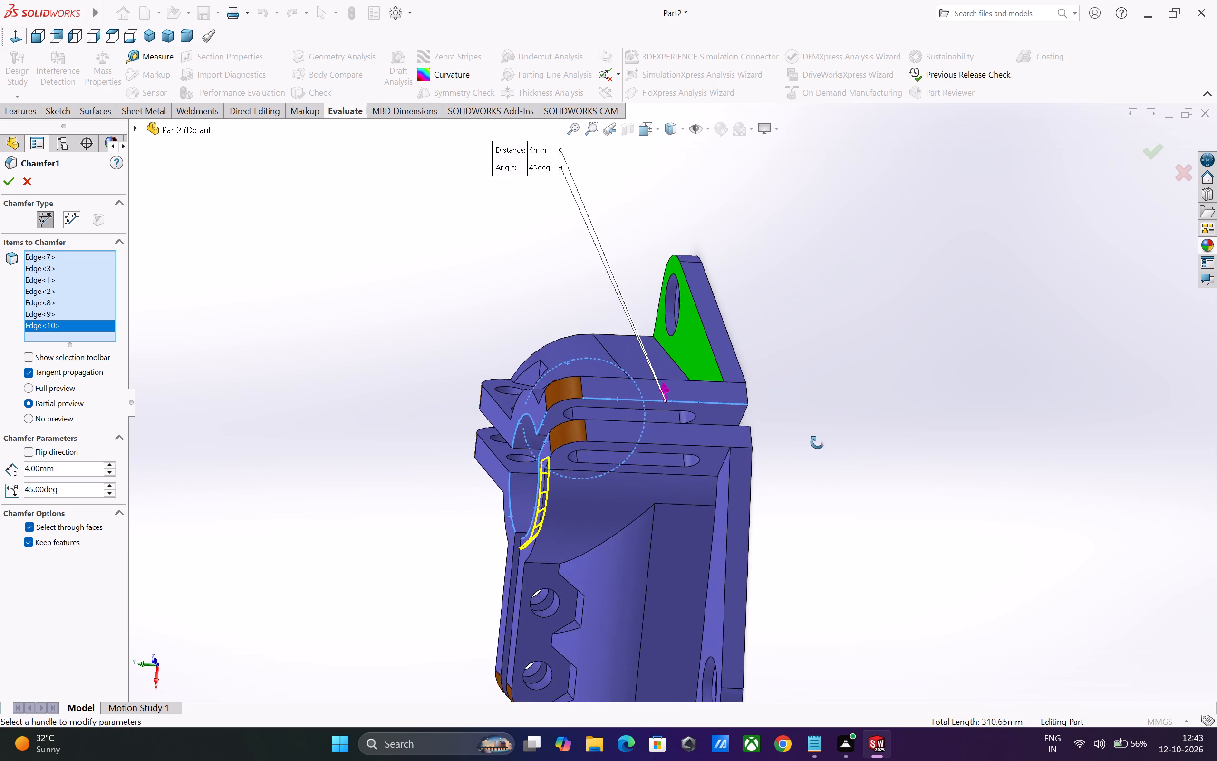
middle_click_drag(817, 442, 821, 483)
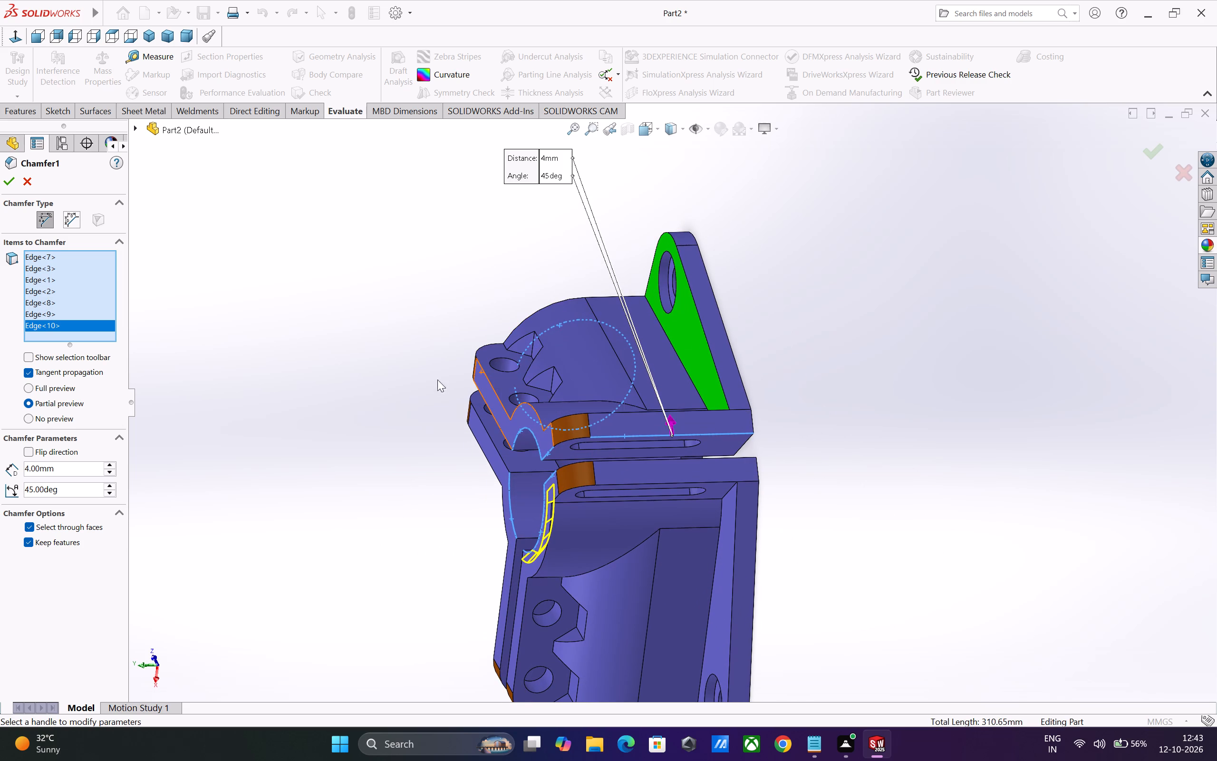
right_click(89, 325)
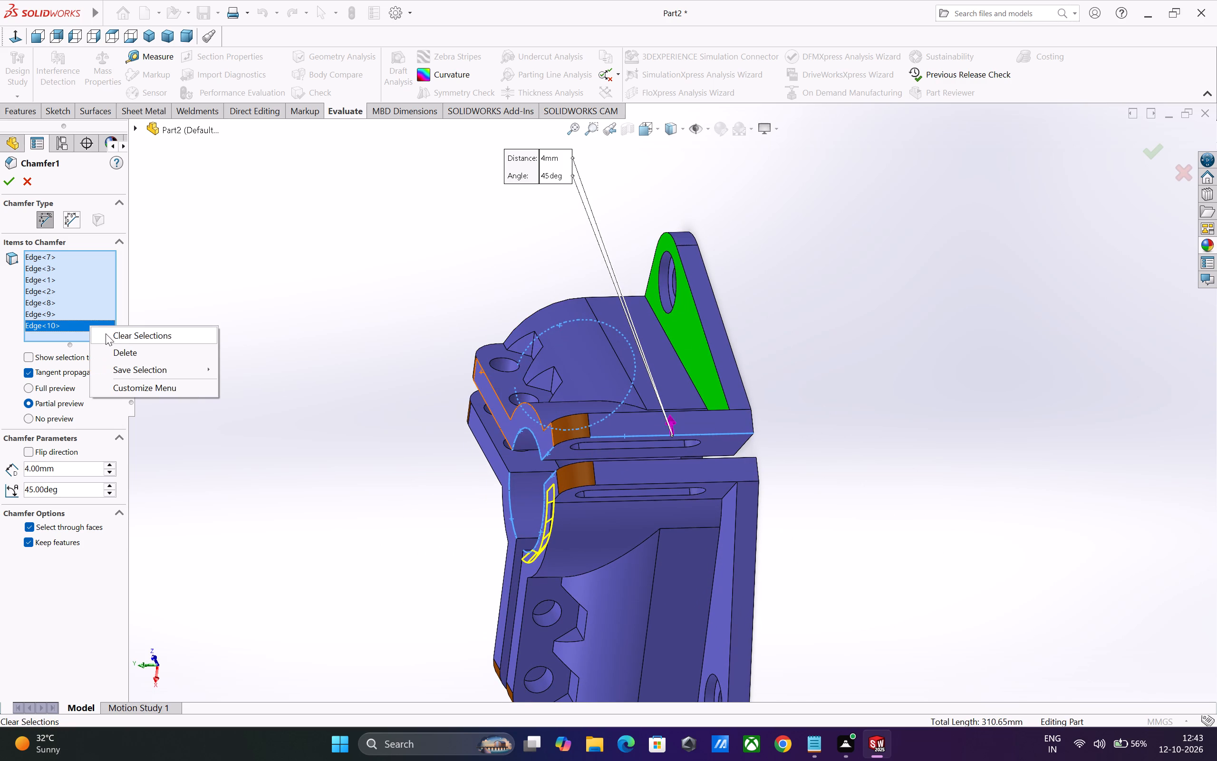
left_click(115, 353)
Switch the chamfer to full preview to view all selected edges around the vertical clamp and horizontal bore.
middle_click_drag(329, 443, 419, 416)
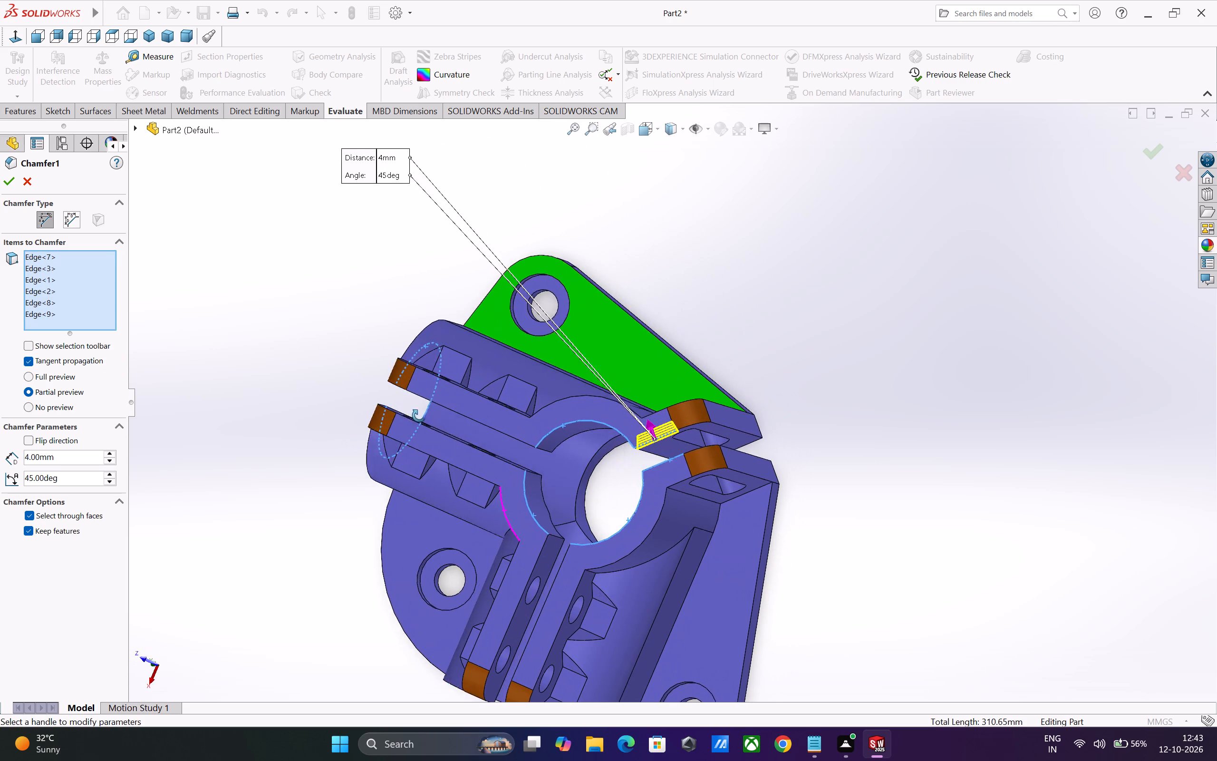
middle_click_drag(419, 416, 431, 411)
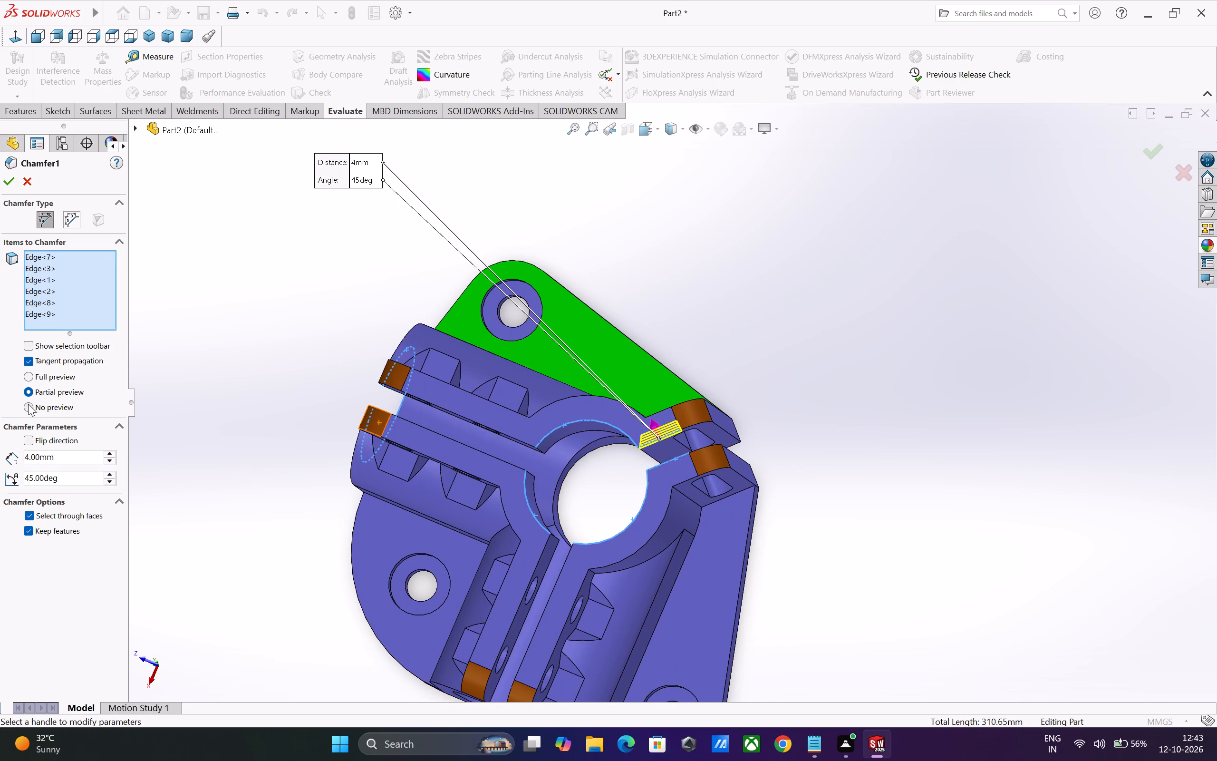
left_click(29, 376)
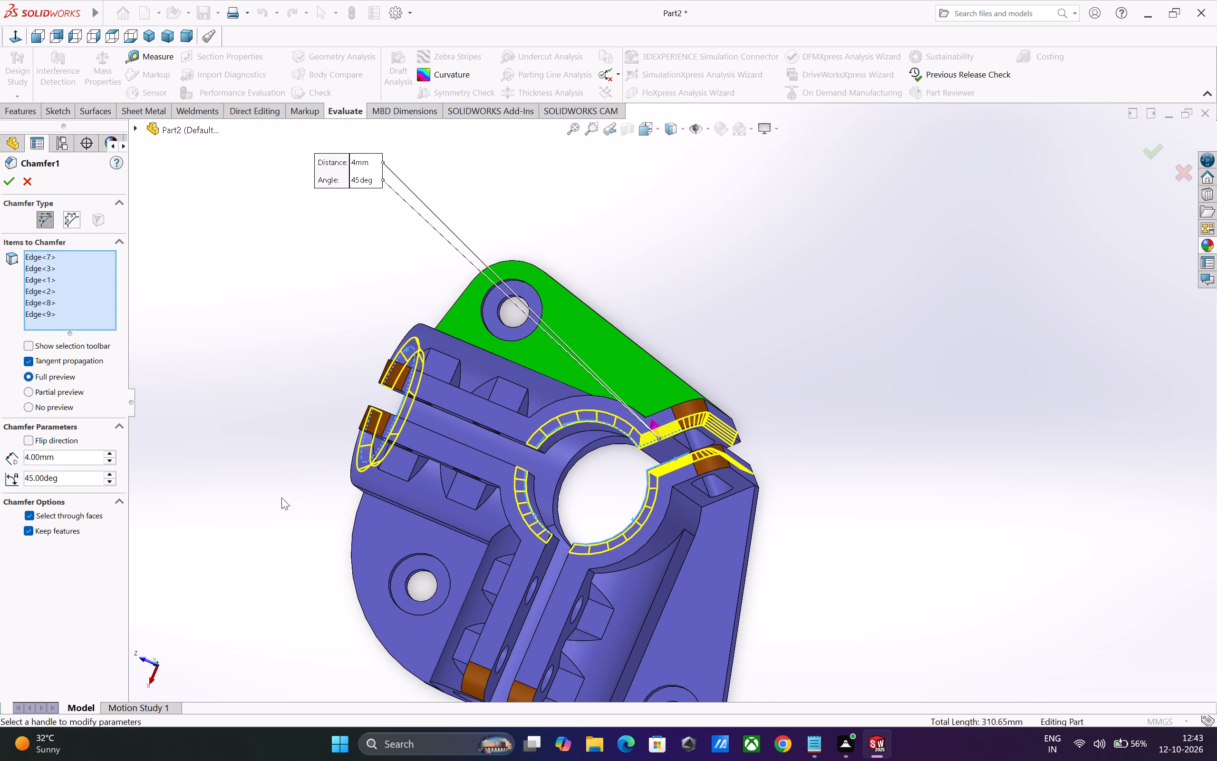
Apply the 4 mm, 45° chamfer to the selected clamp-bore edges and vertical-clamp slit edges.
middle_click_drag(288, 499, 329, 481)
scroll(369, 499, "up", 2)
middle_click_drag(370, 514, 400, 507)
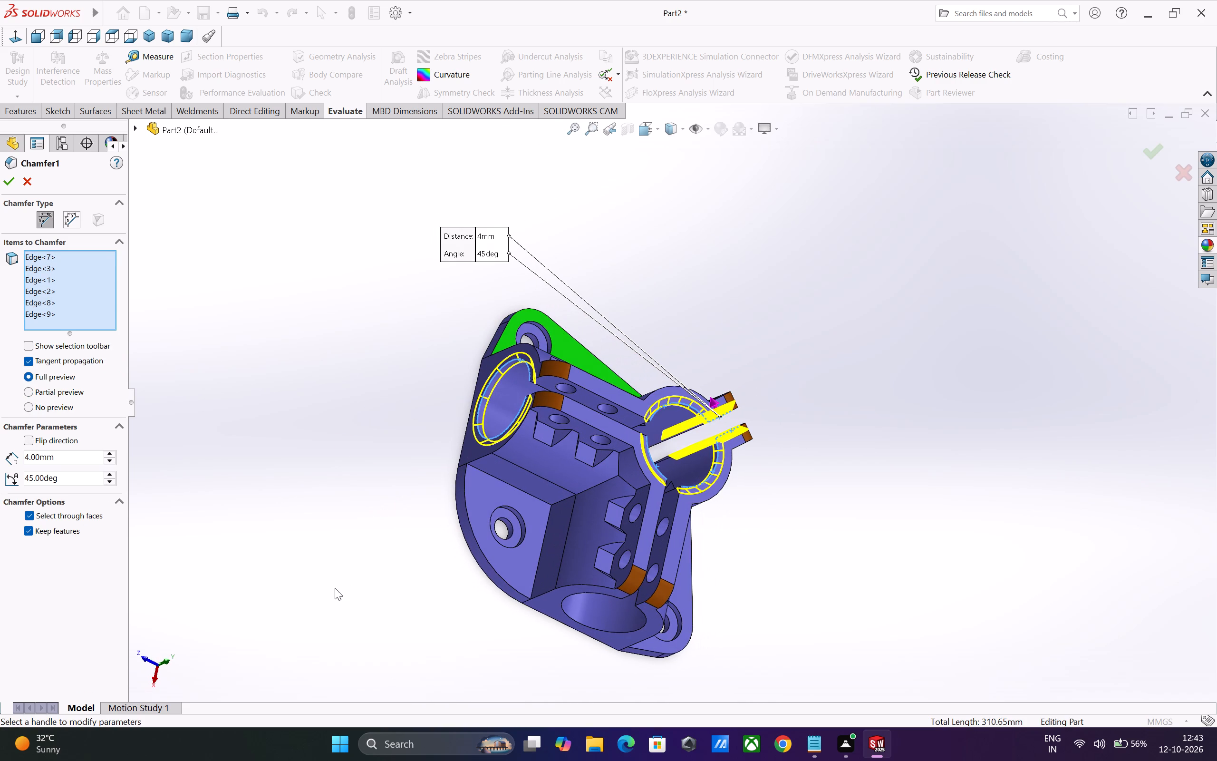
middle_click_drag(565, 631, 546, 639)
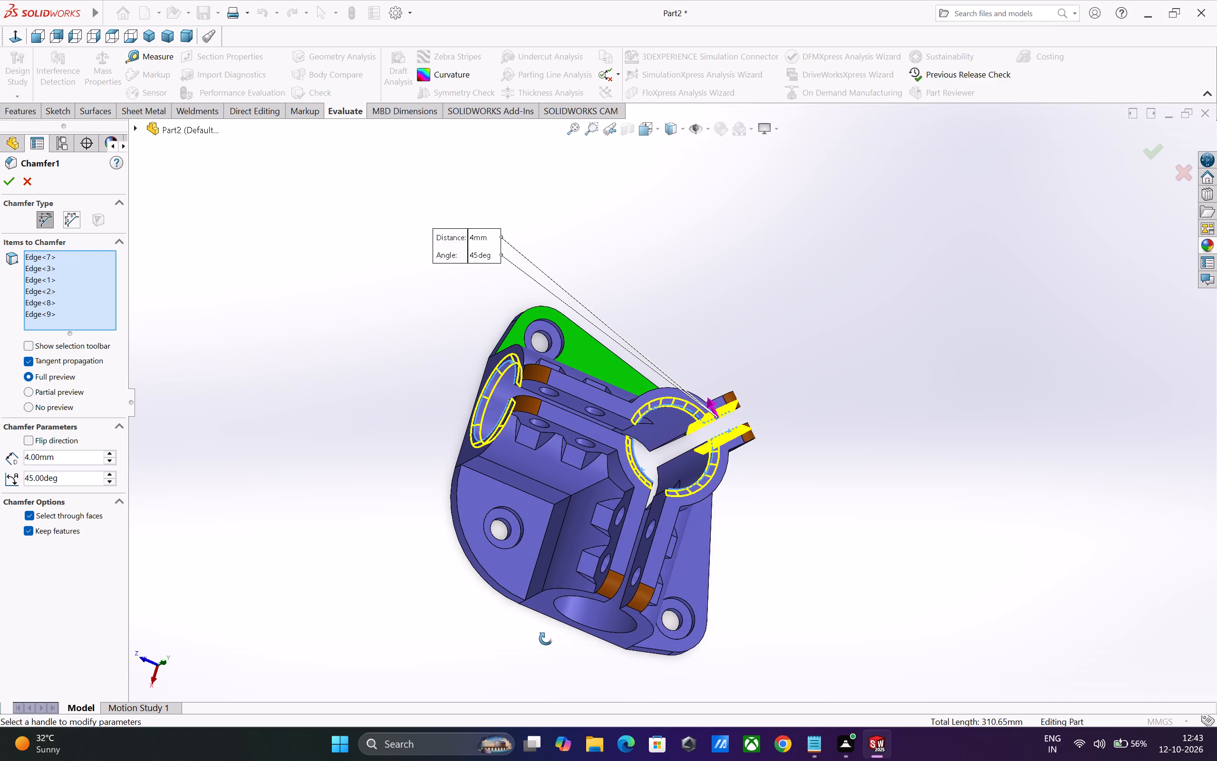
middle_click_drag(546, 639, 542, 639)
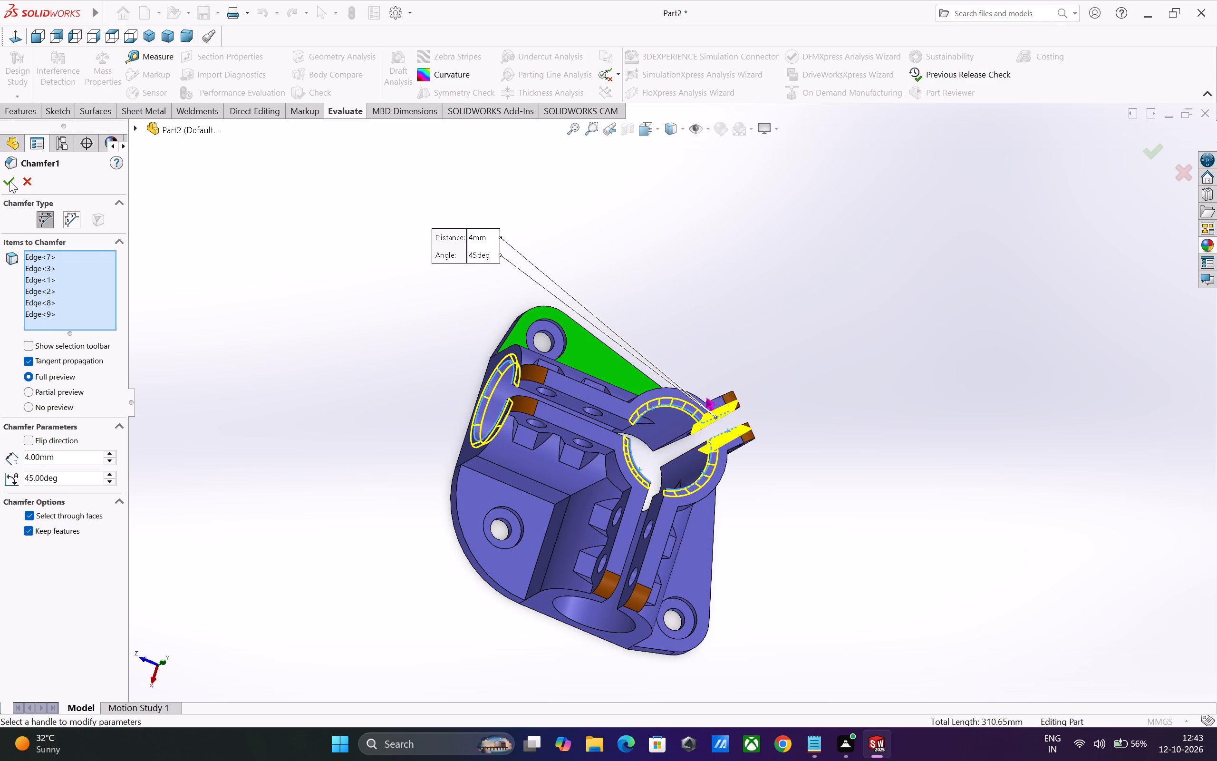
left_click(10, 181)
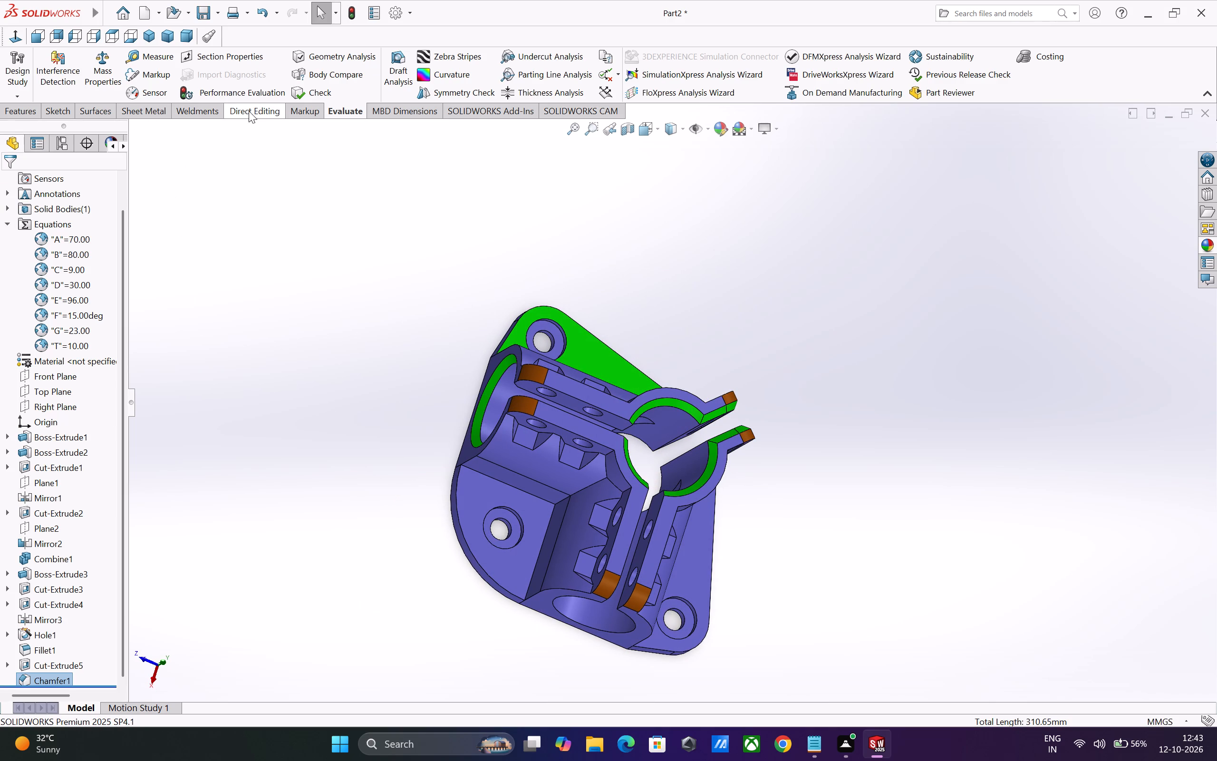
Edit the 4 mm, 45° chamfer to add the outer bore edge of the other horizontal clamp.
middle_click_drag(351, 332, 392, 313)
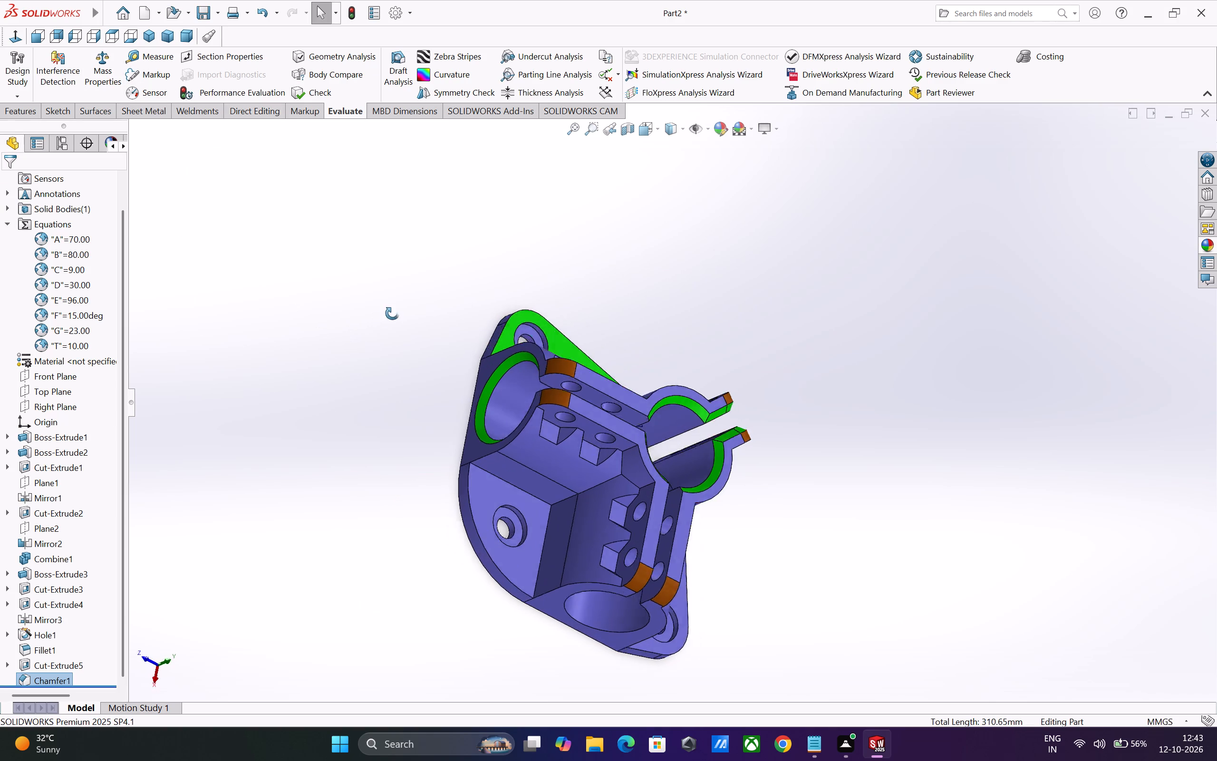
middle_click_drag(392, 313, 366, 321)
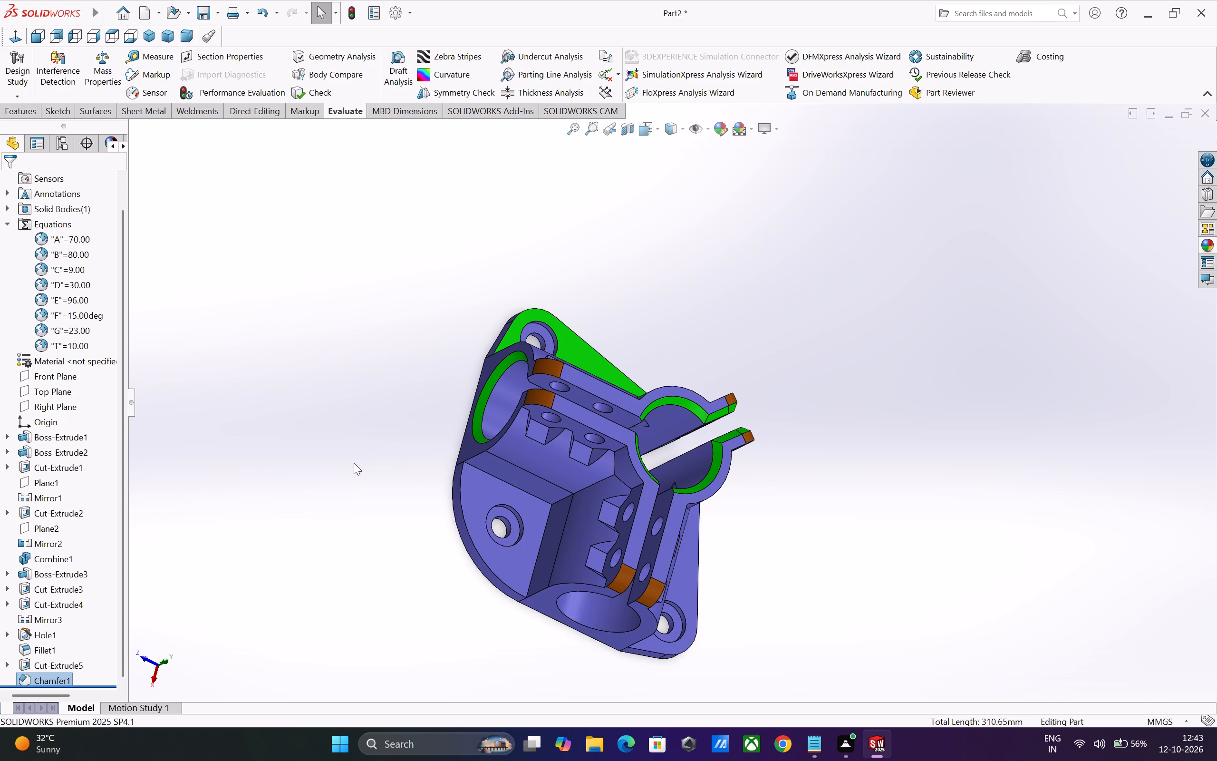
scroll(81, 596, "down", 2)
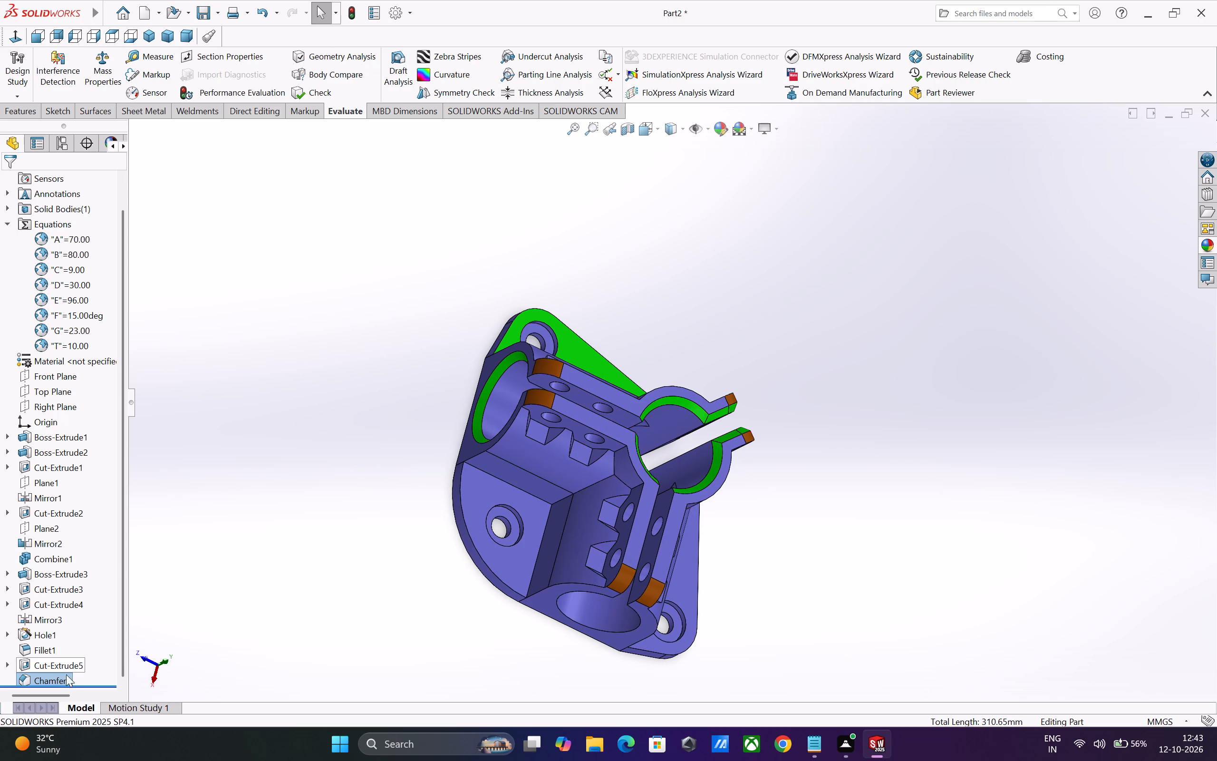
left_click(62, 680)
left_click(77, 646)
left_click(60, 673)
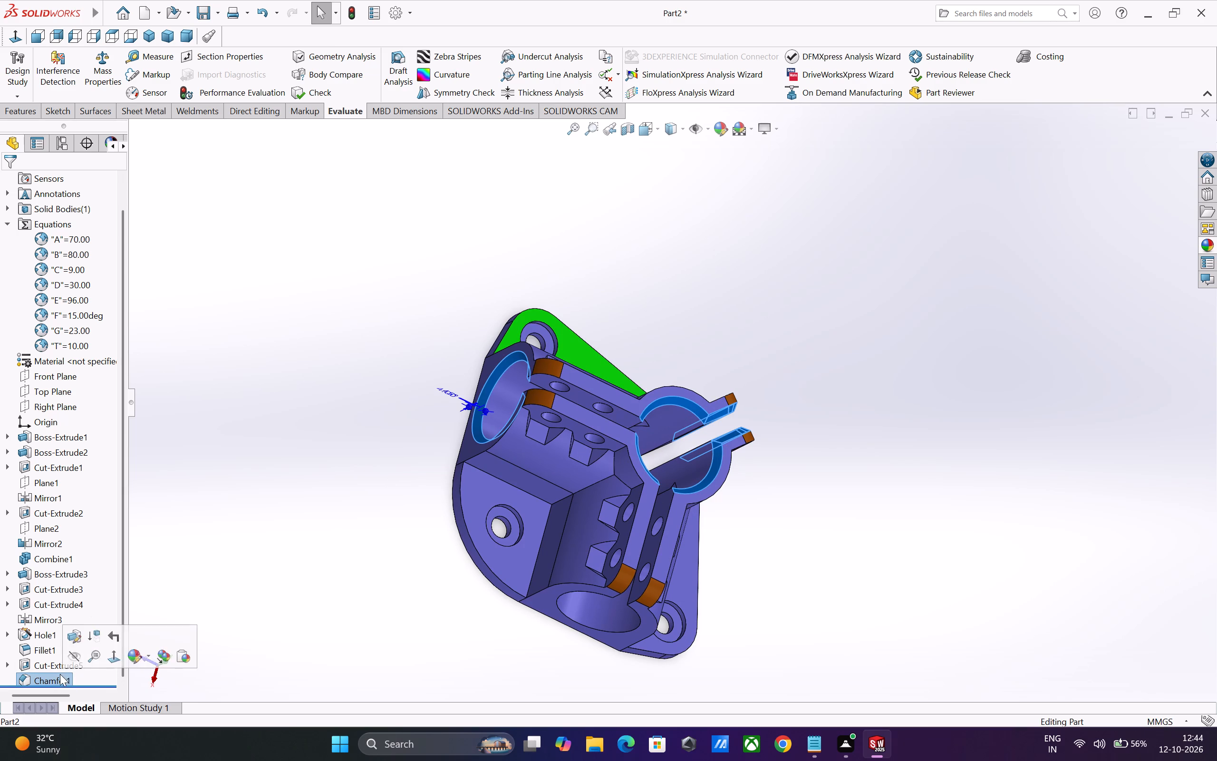
left_click(62, 679)
left_click(93, 674)
left_click(64, 681)
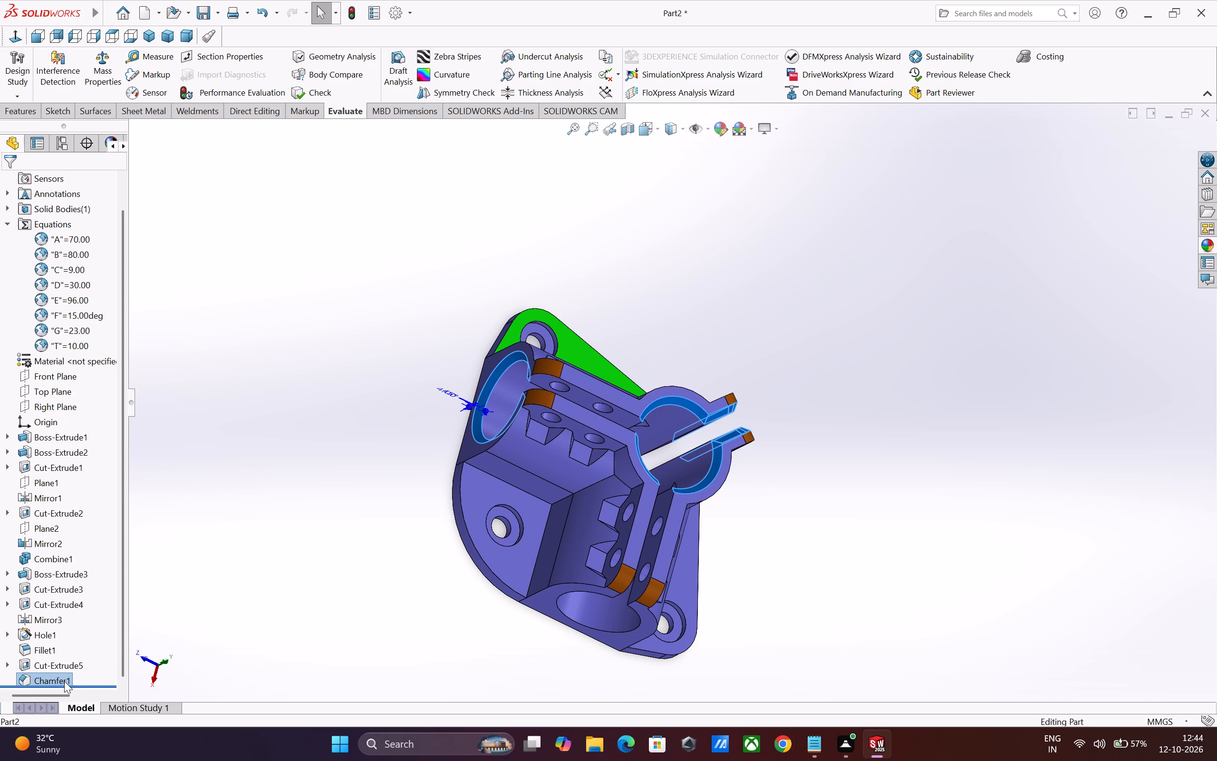
left_click(82, 641)
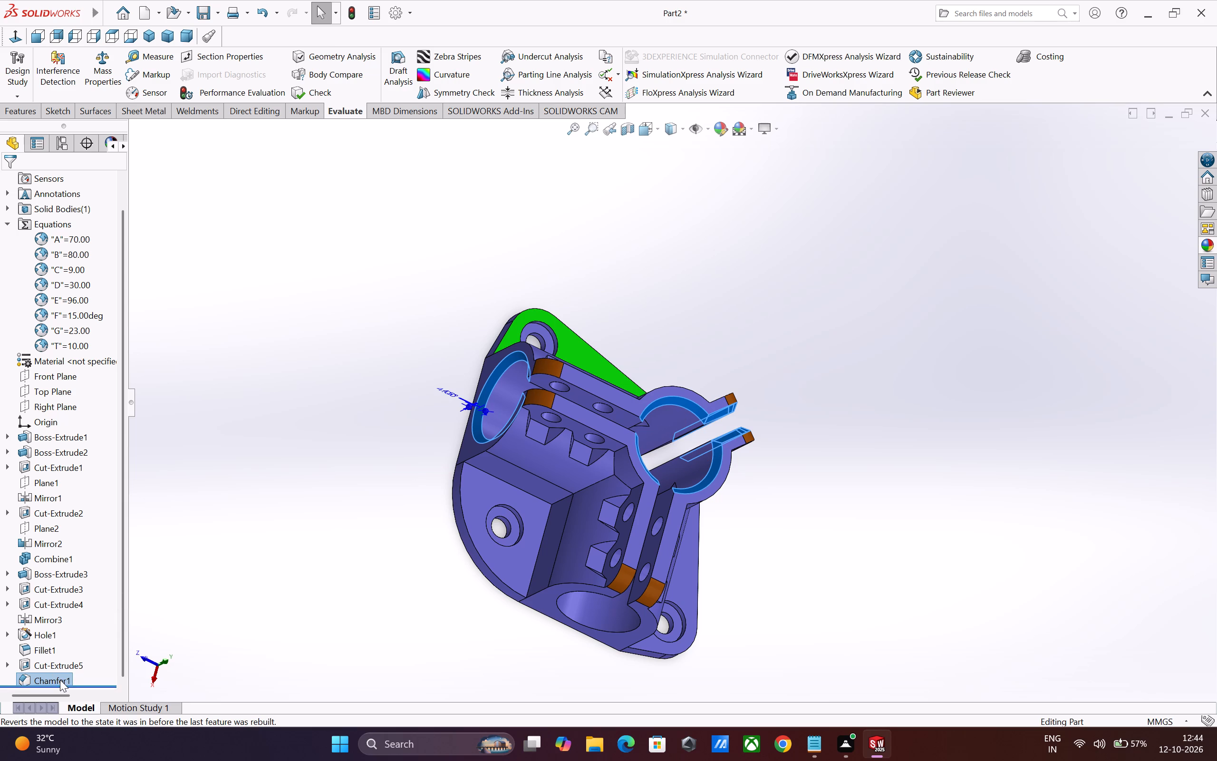
right_click(60, 680)
left_click(77, 429)
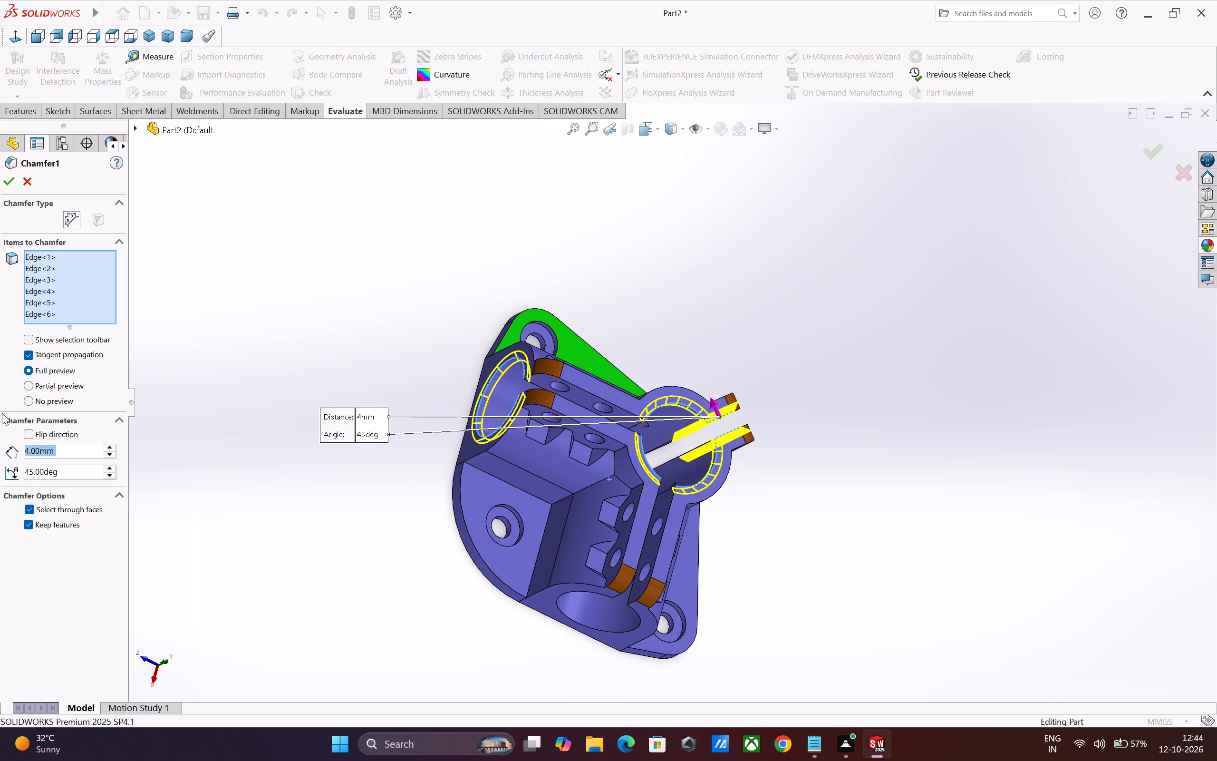
left_click(573, 619)
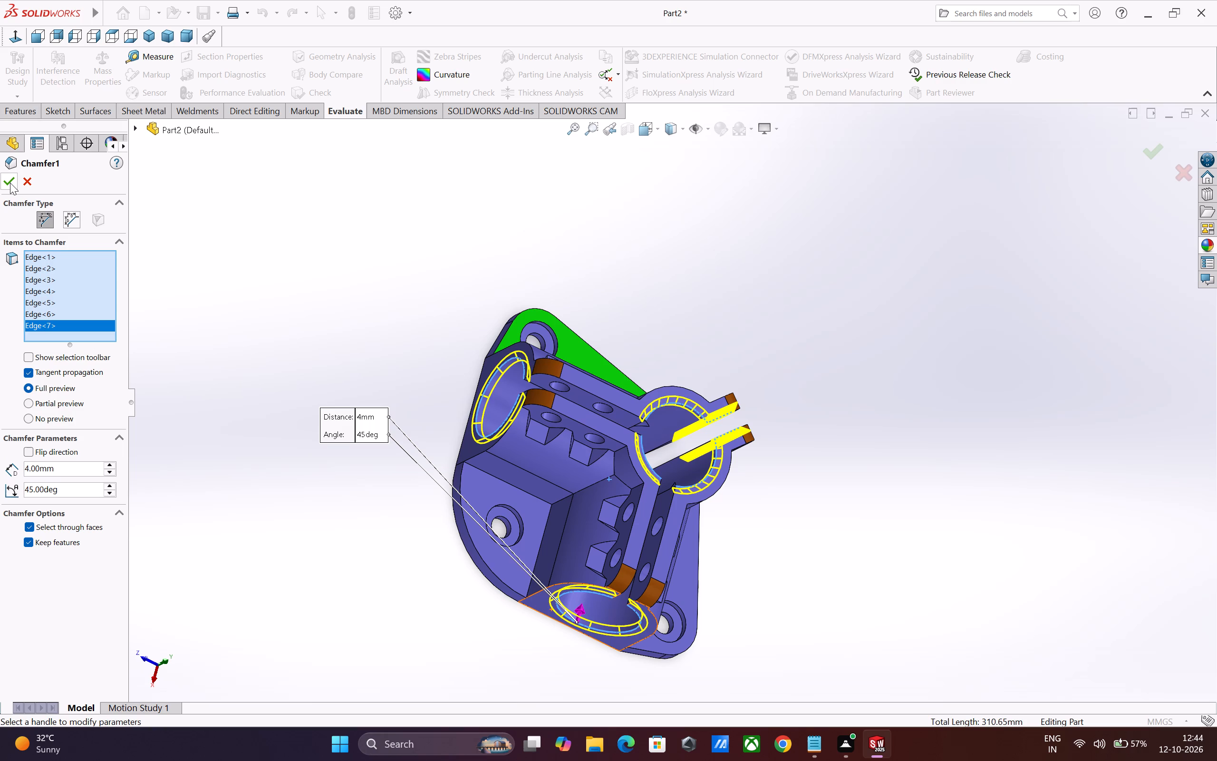
left_click(10, 183)
left_click(326, 404)
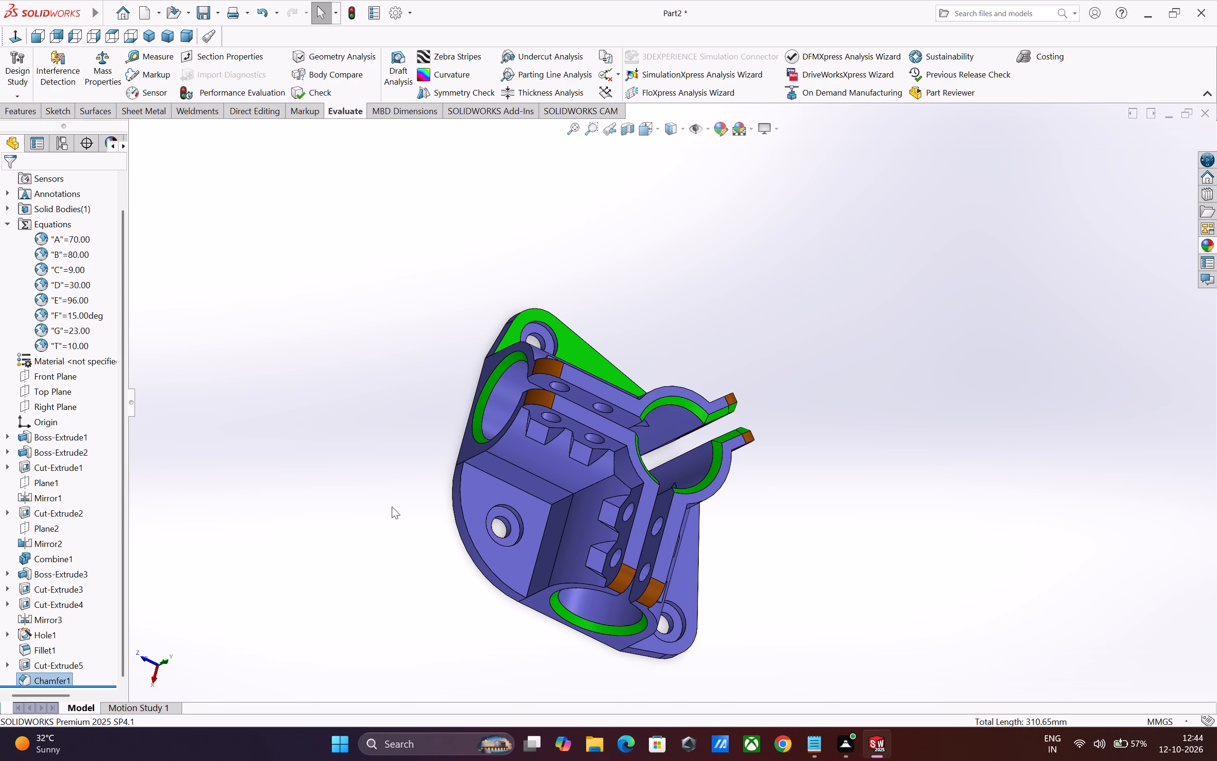
Check the mass properties of the chamfered bracket, including their options, and close the report.
middle_click_drag(746, 545, 732, 552)
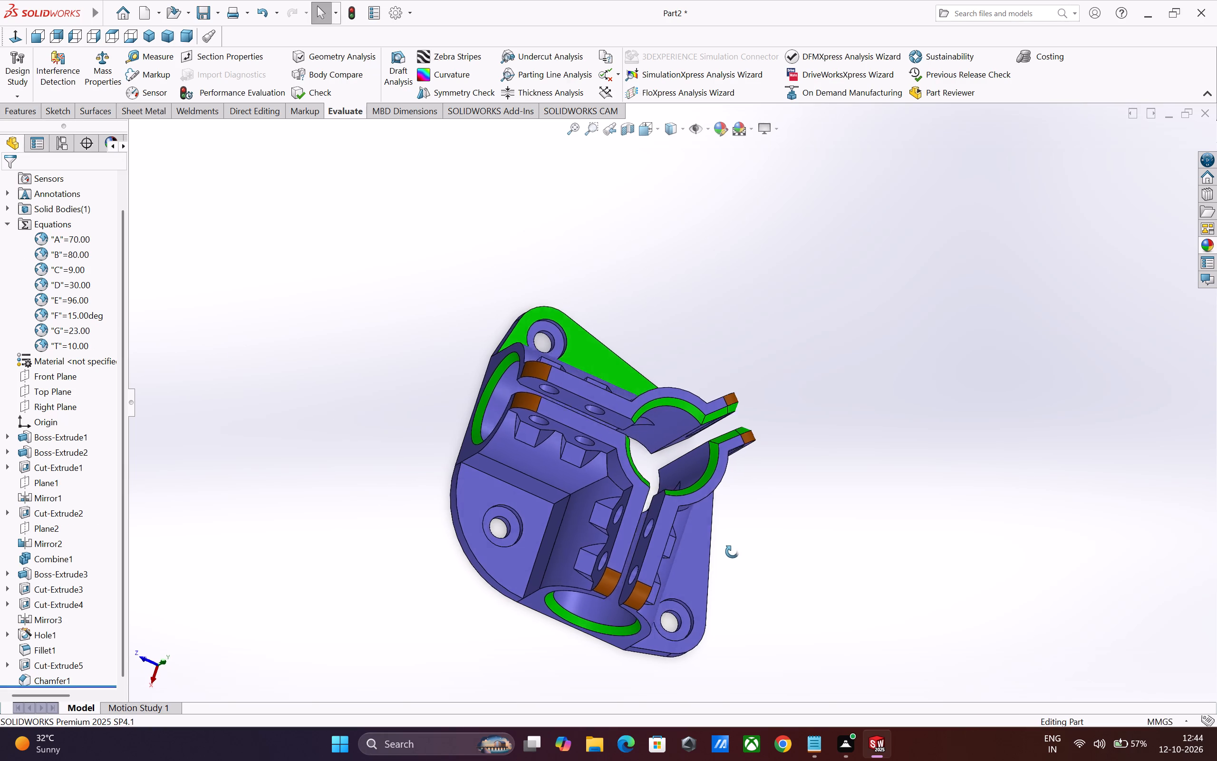
middle_click_drag(732, 552, 698, 545)
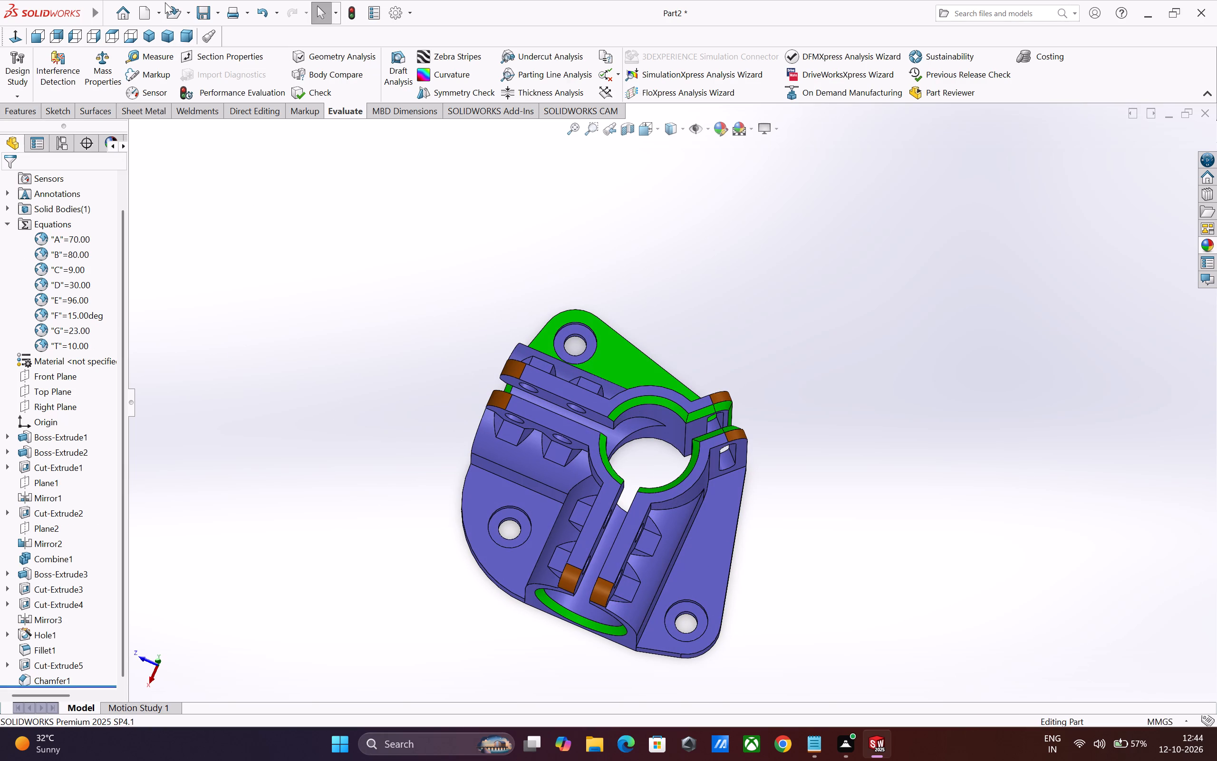
left_click(98, 63)
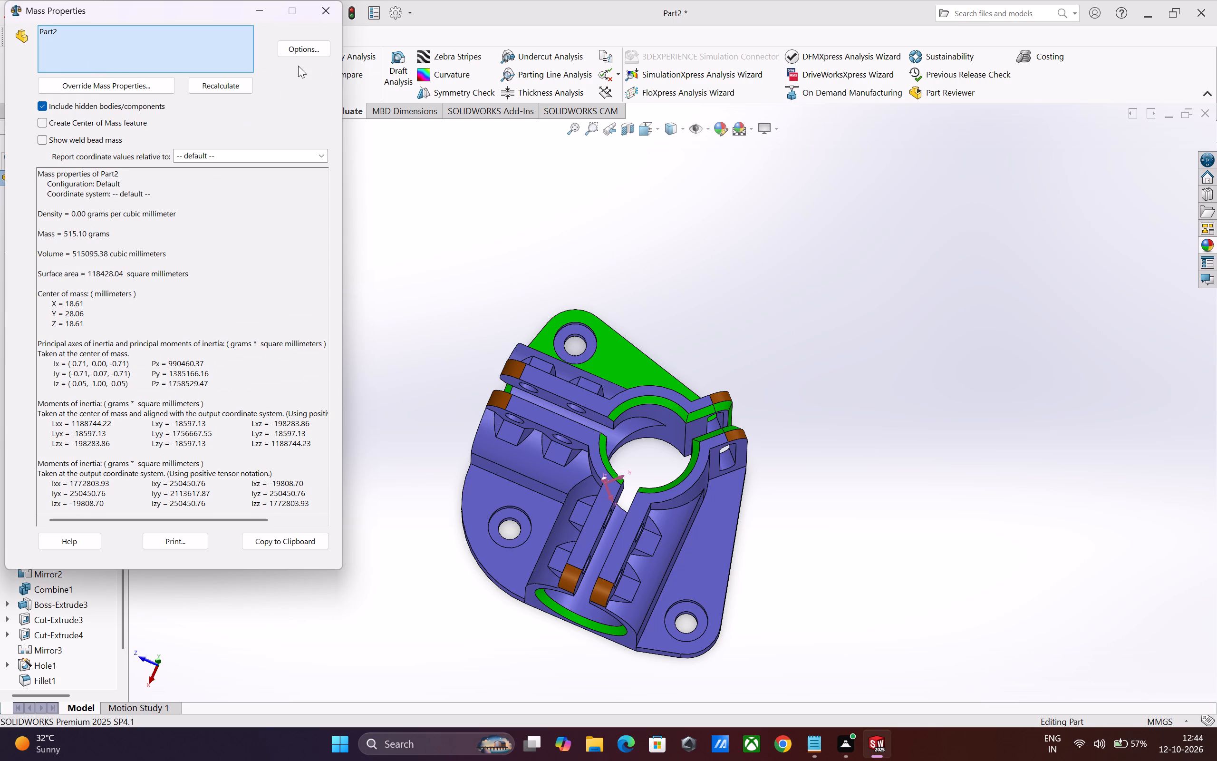
left_click(299, 50)
left_click(134, 483)
left_click(328, 18)
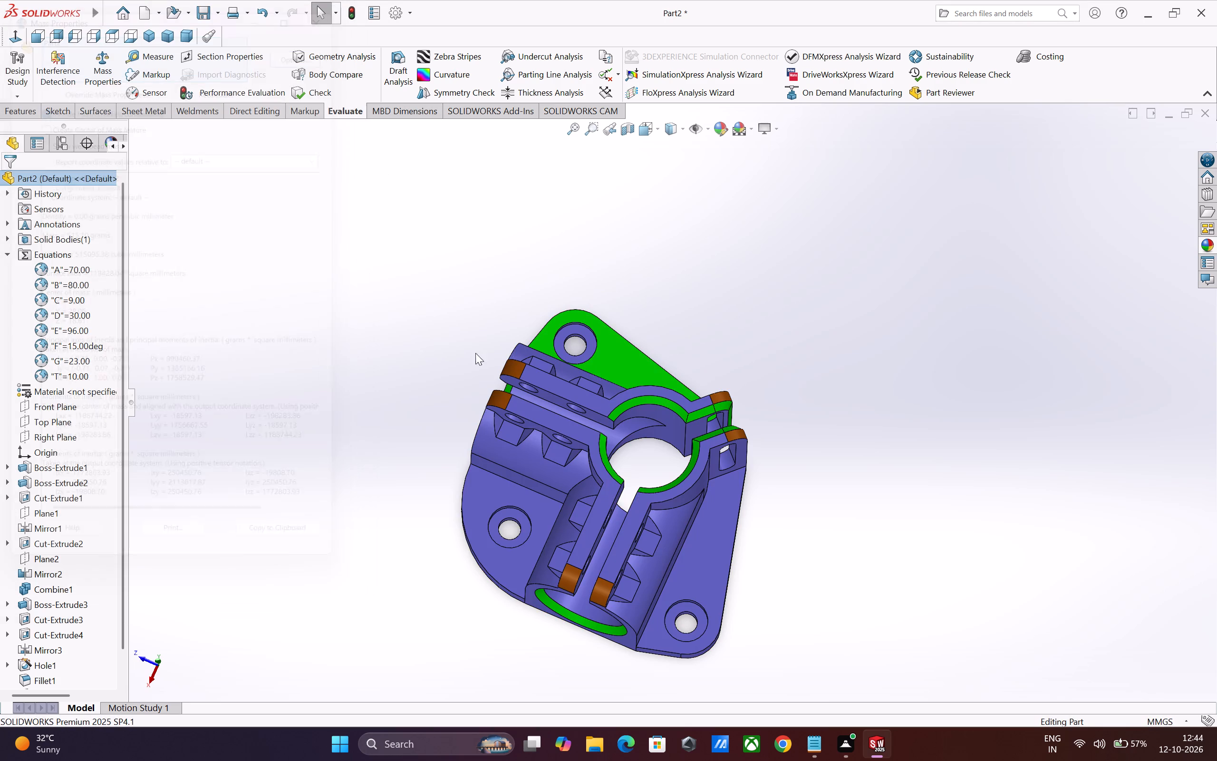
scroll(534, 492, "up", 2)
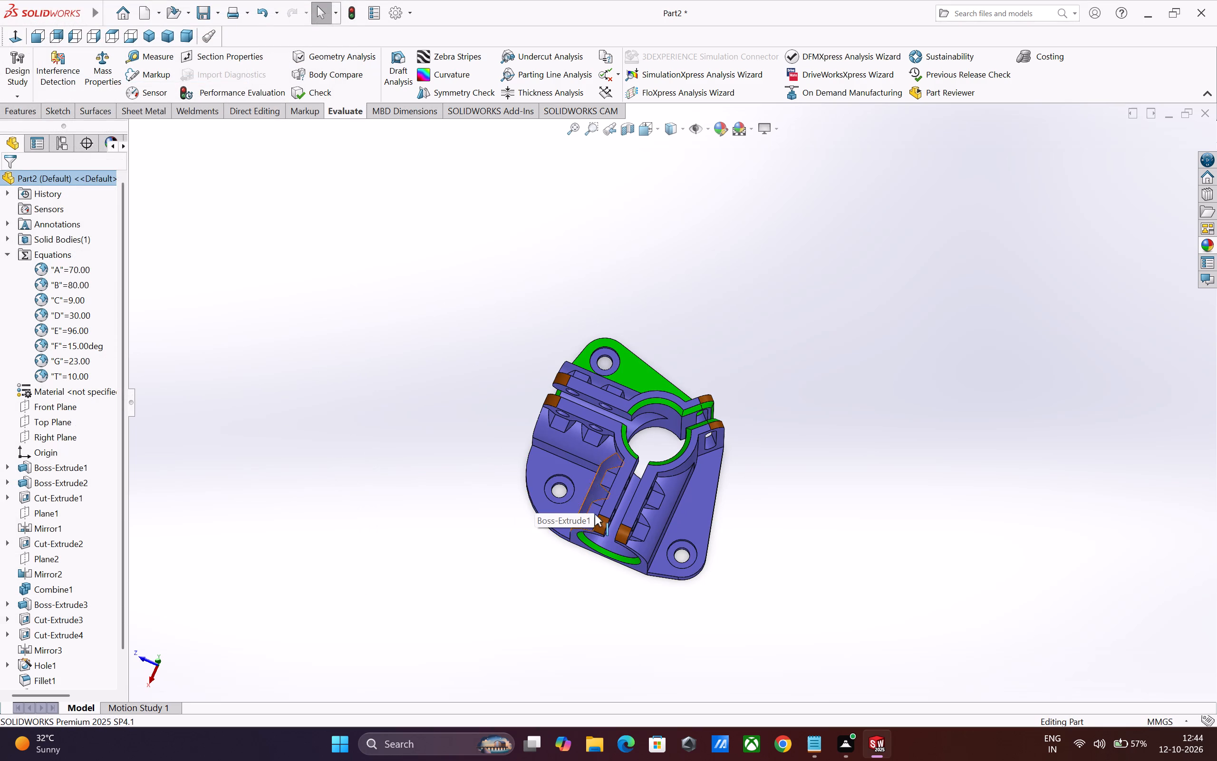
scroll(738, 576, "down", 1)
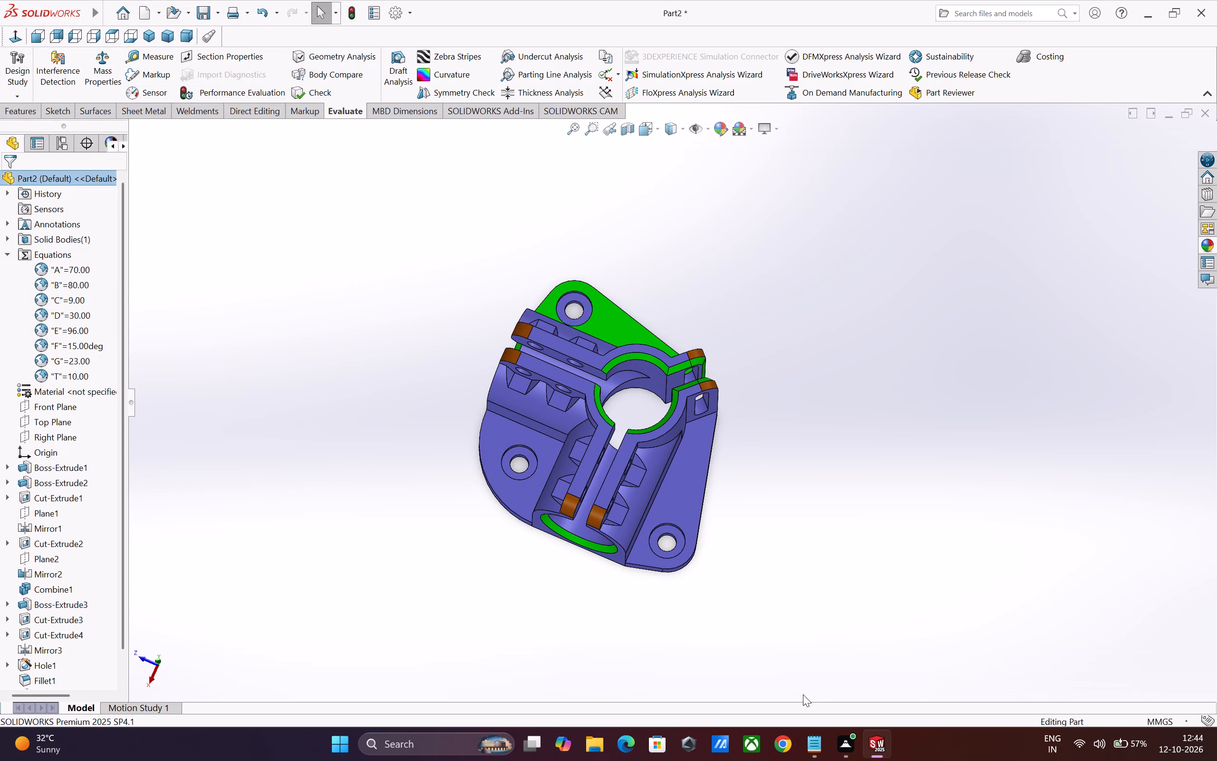
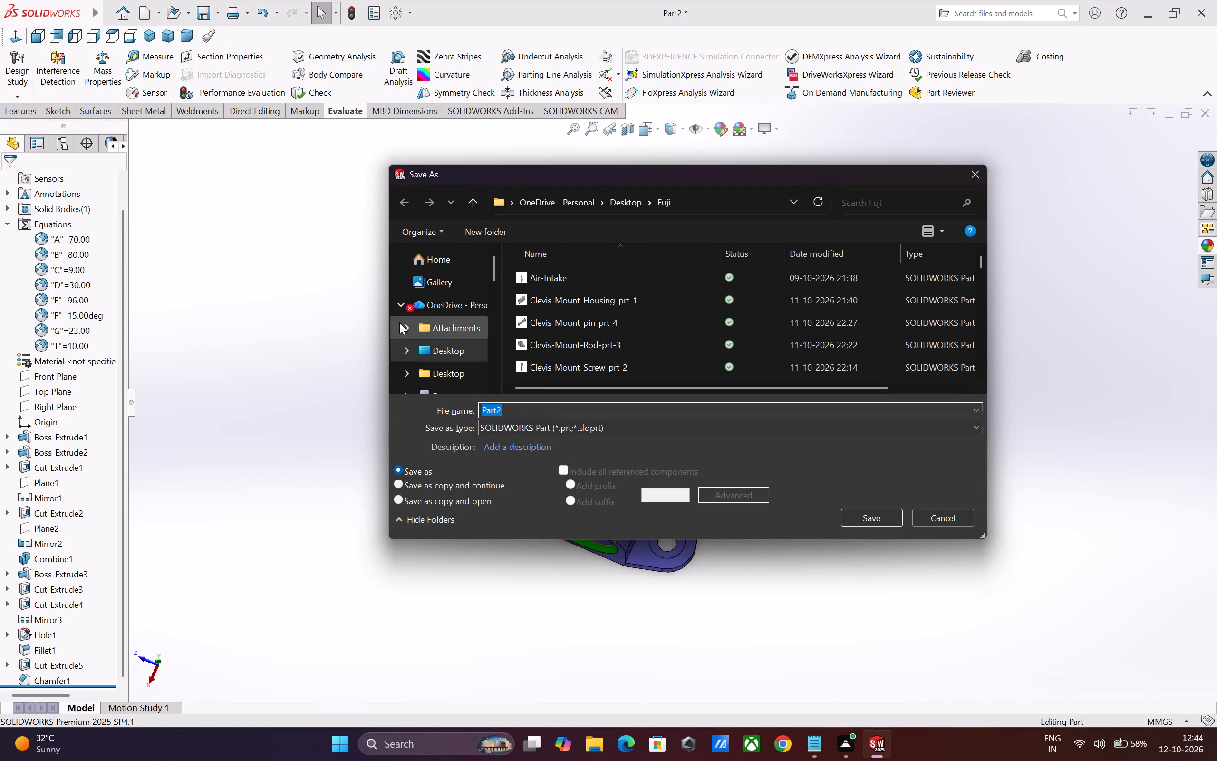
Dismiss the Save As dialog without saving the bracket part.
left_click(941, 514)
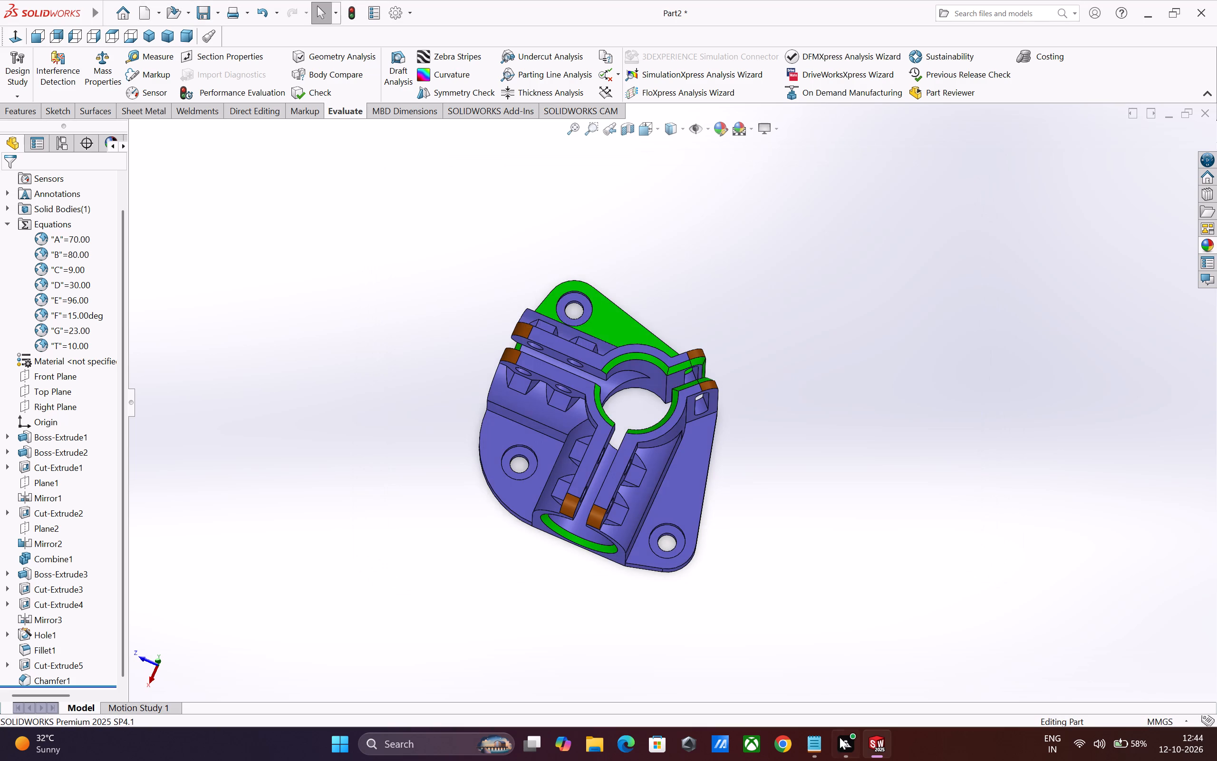
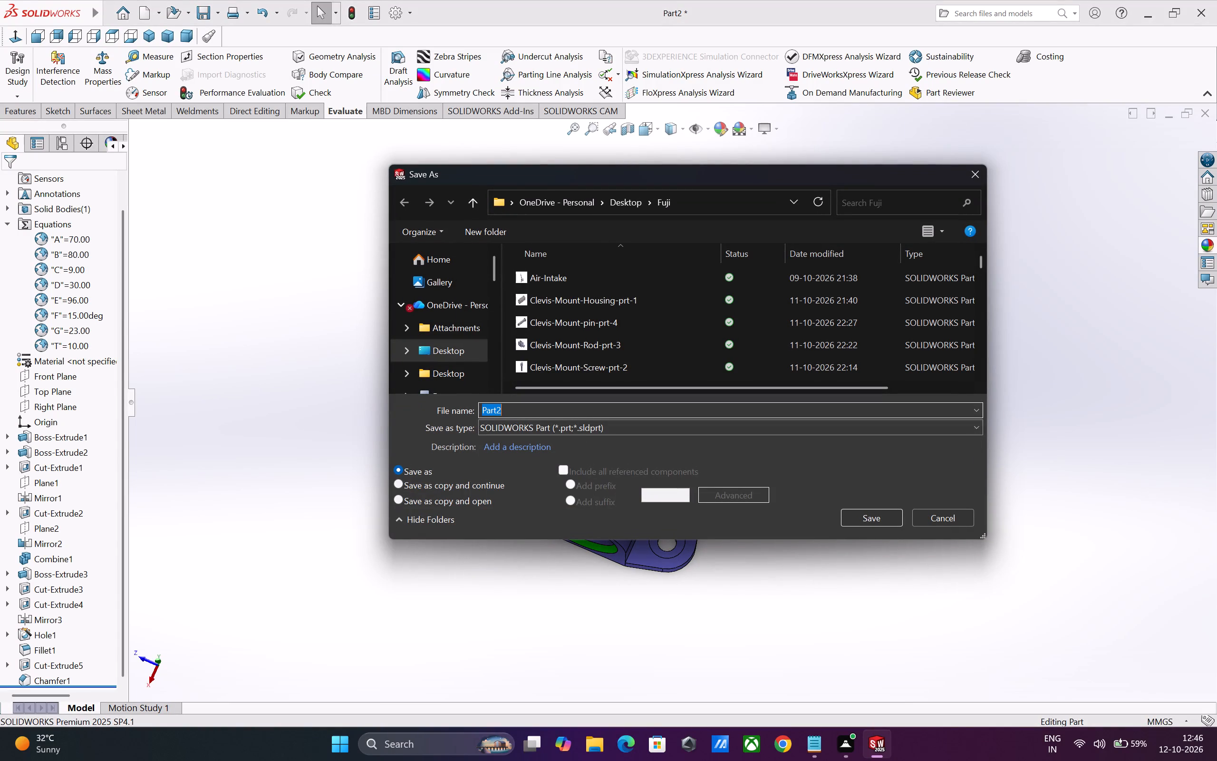
Save the bracket part in the Fuji folder under the file name 3-Way-corner-Pipe-Clamp.
double_click(560, 407)
key("3")
key("minus")
type("Way")
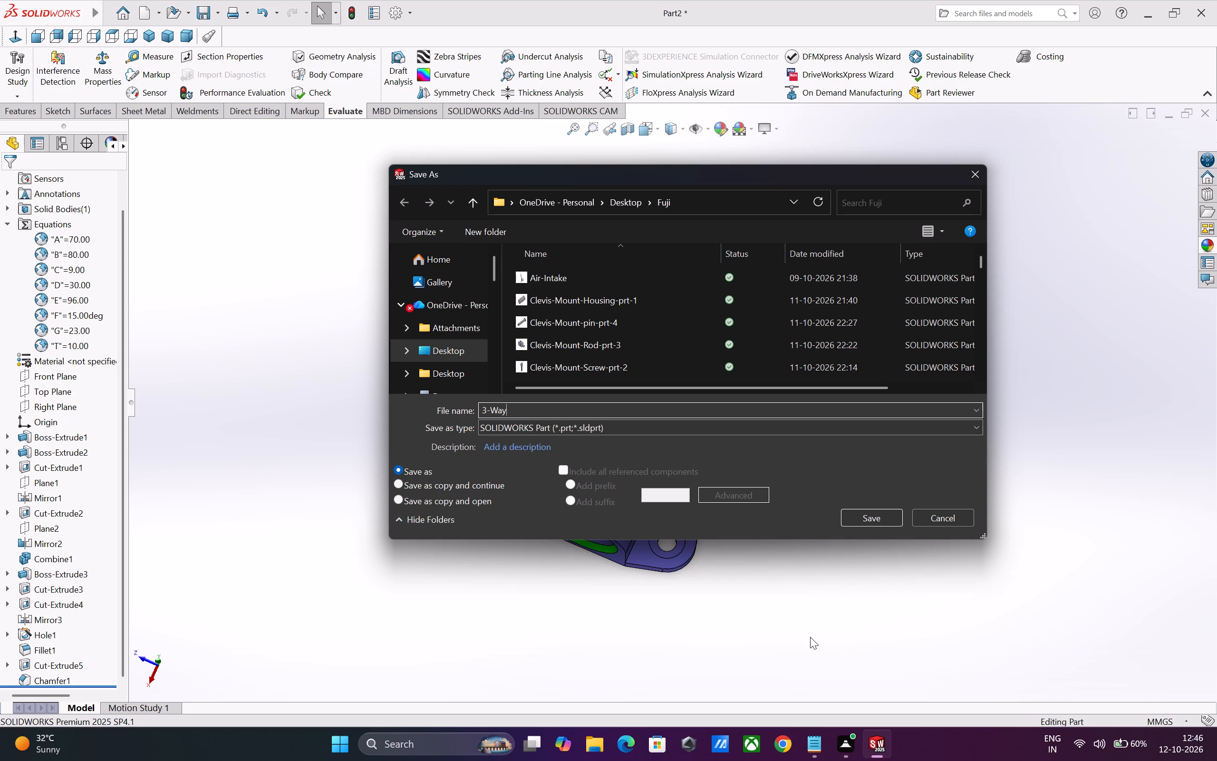
key("minus")
type("co")
type("rn")
type("er")
key("minus")
type("pi")
key("BackSpace")
key("BackSpace")
type("Pip")
key("e")
key("minus")
type("Cla")
type("mo")
key("BackSpace")
key("p")
left_click(869, 518)
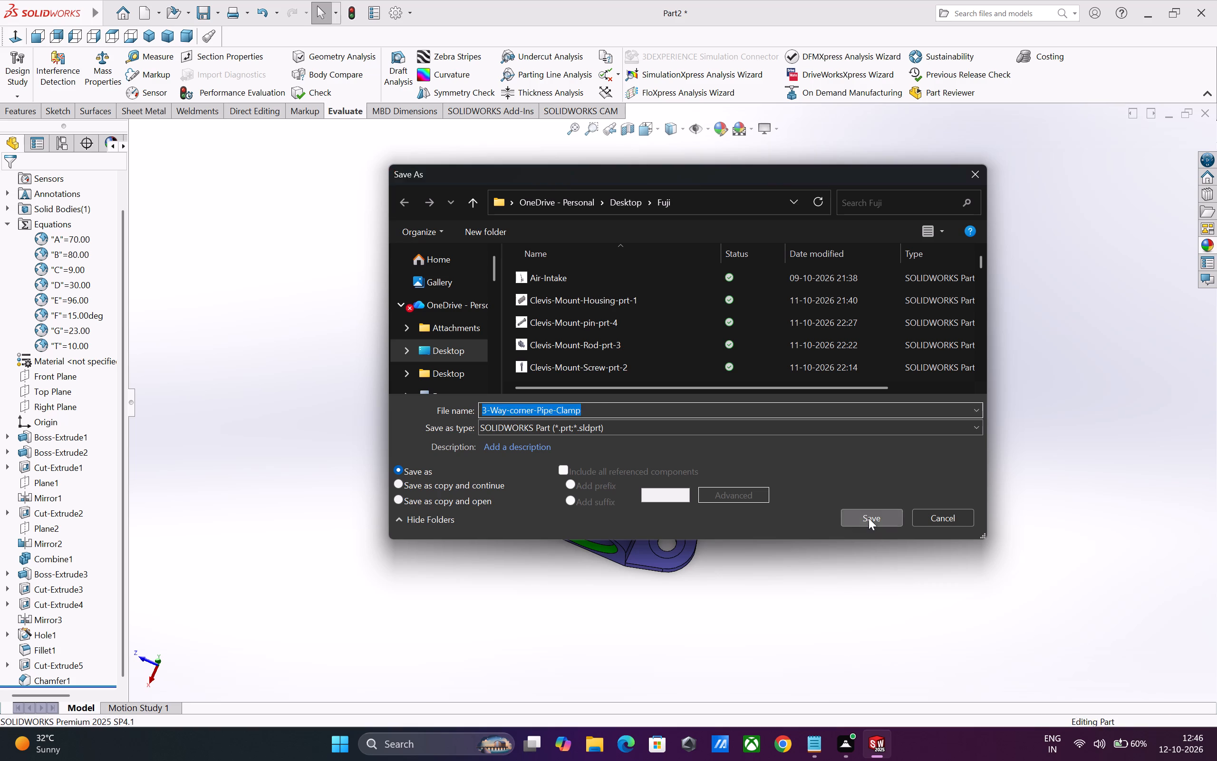
Save all open documents.
left_click(216, 15)
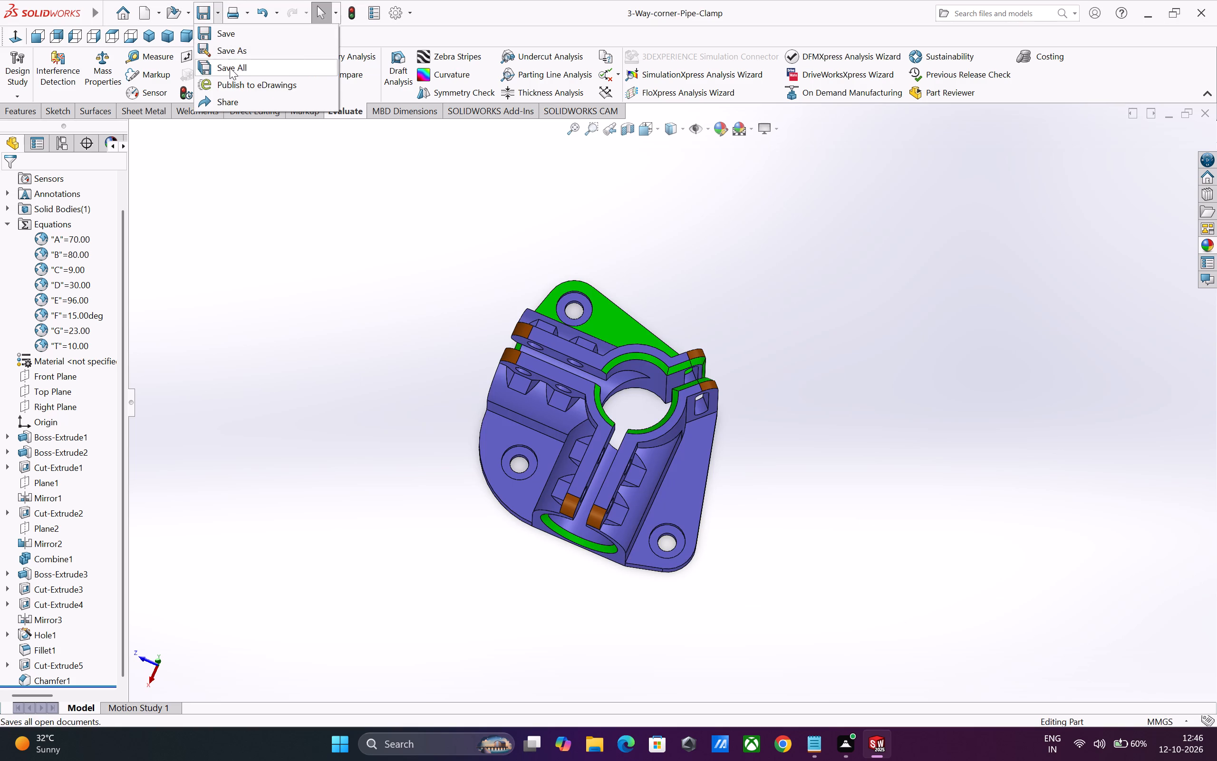
left_click(230, 68)
Save a copy of the 3-Way-corner-Pipe-Clamp part in Adobe Portable Document Format (*.pdf) in the Fuji folder.
left_click(217, 12)
left_click(233, 47)
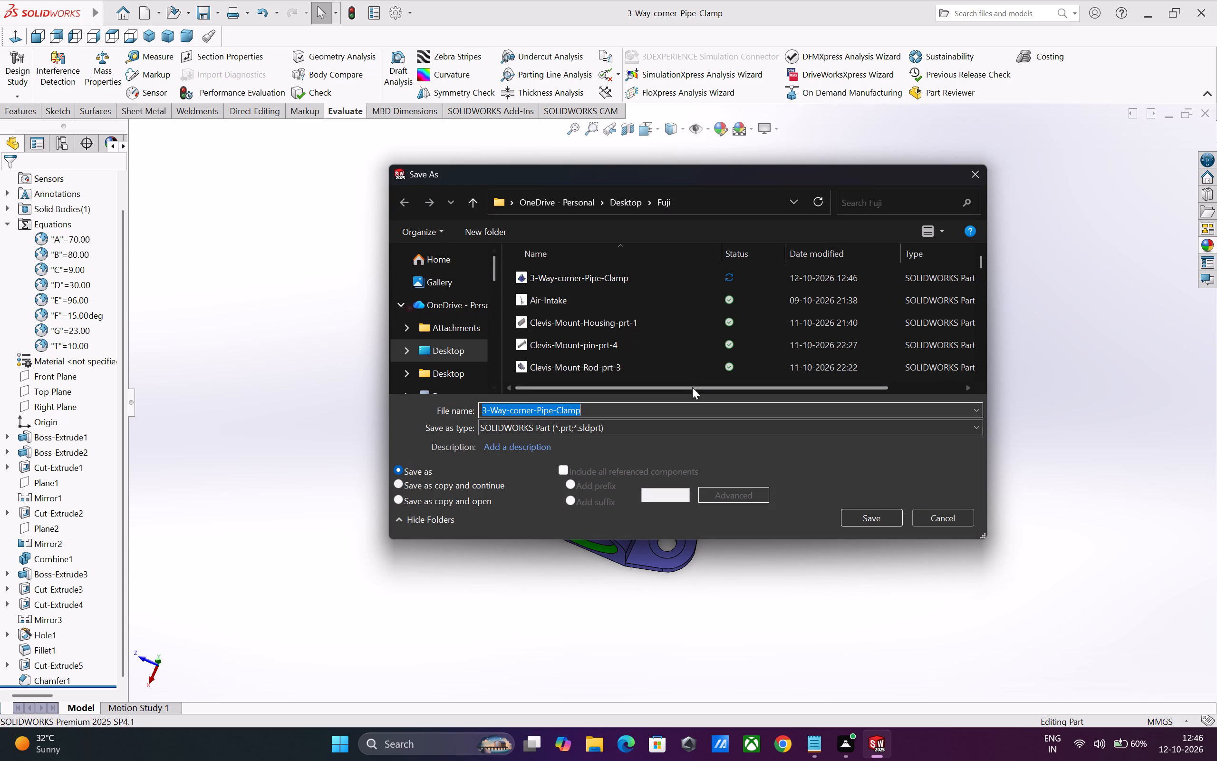
left_click(873, 429)
left_click(612, 178)
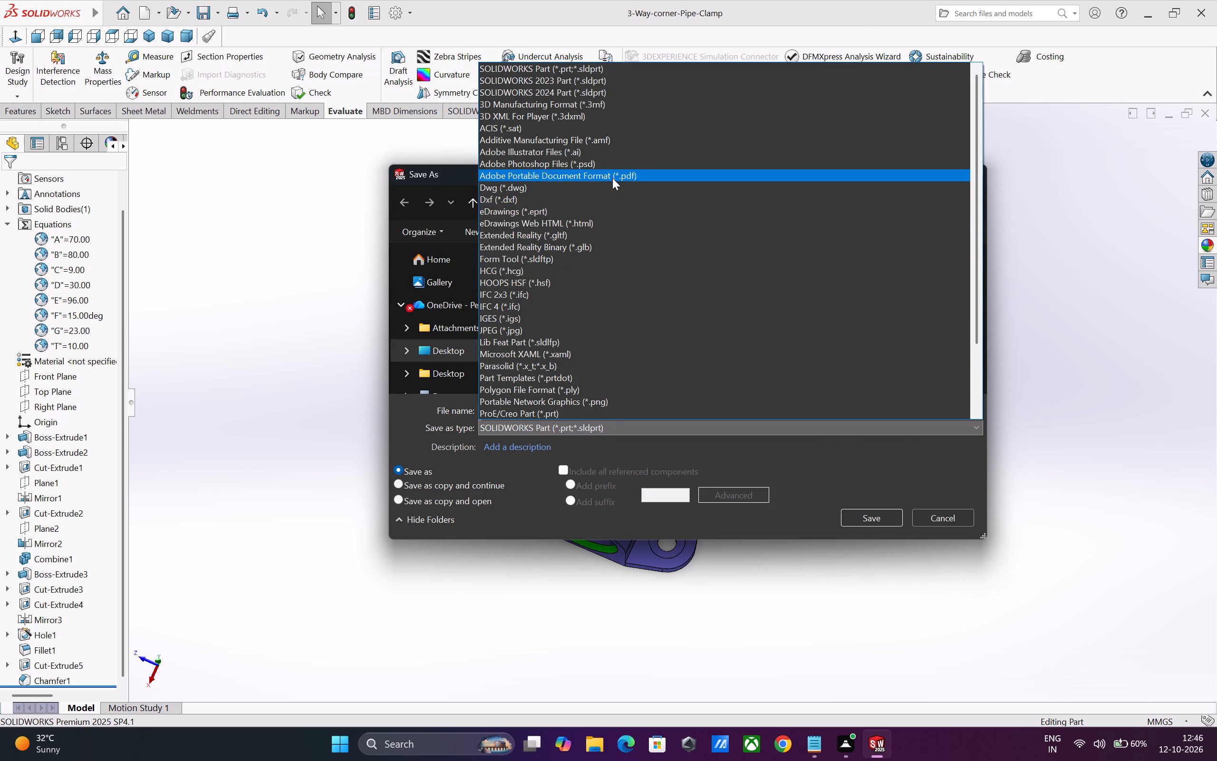
left_click(864, 541)
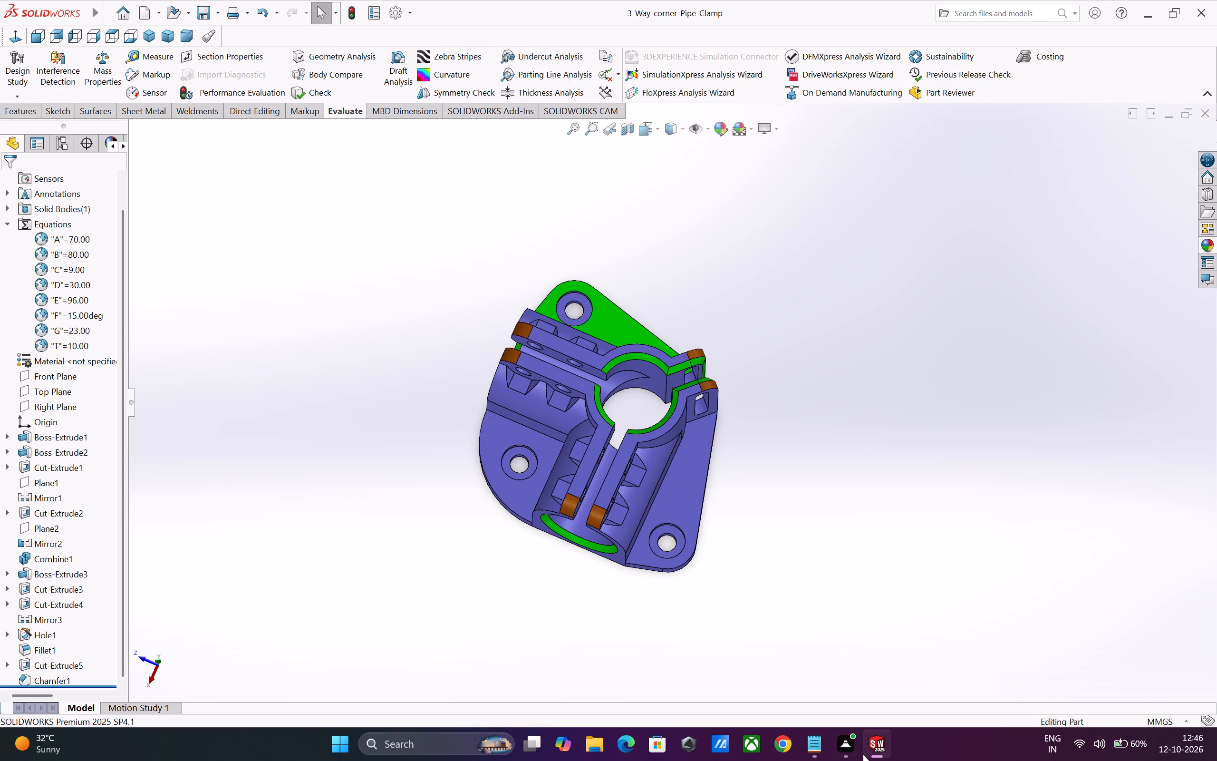